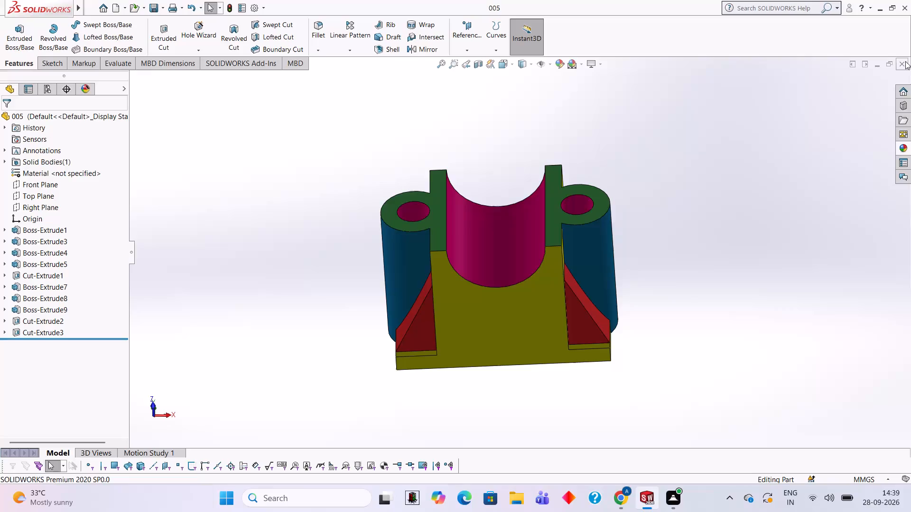
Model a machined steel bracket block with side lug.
Close the open part 005 and create a new part document.
click(904, 61)
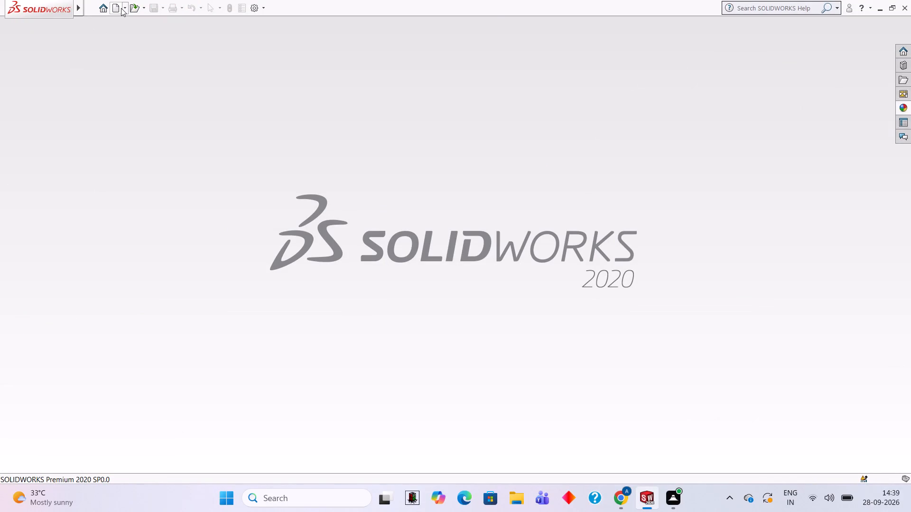
click(121, 8)
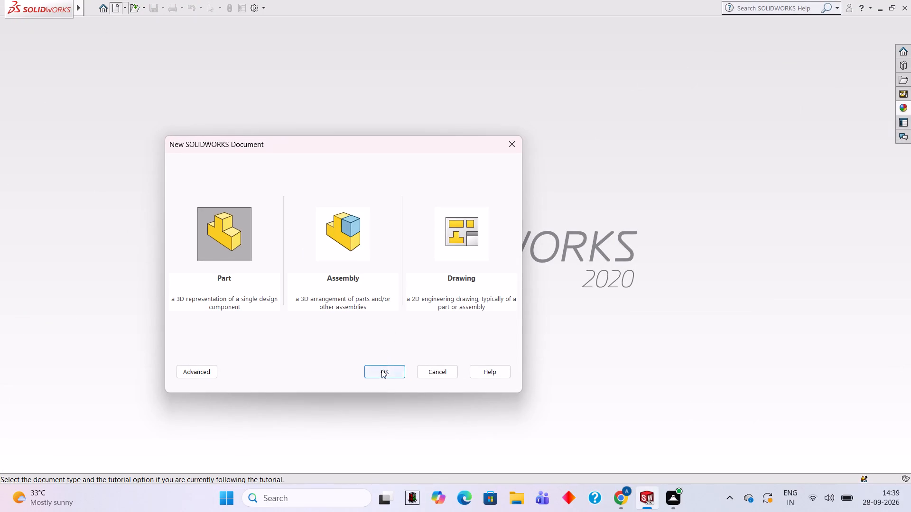
click(381, 370)
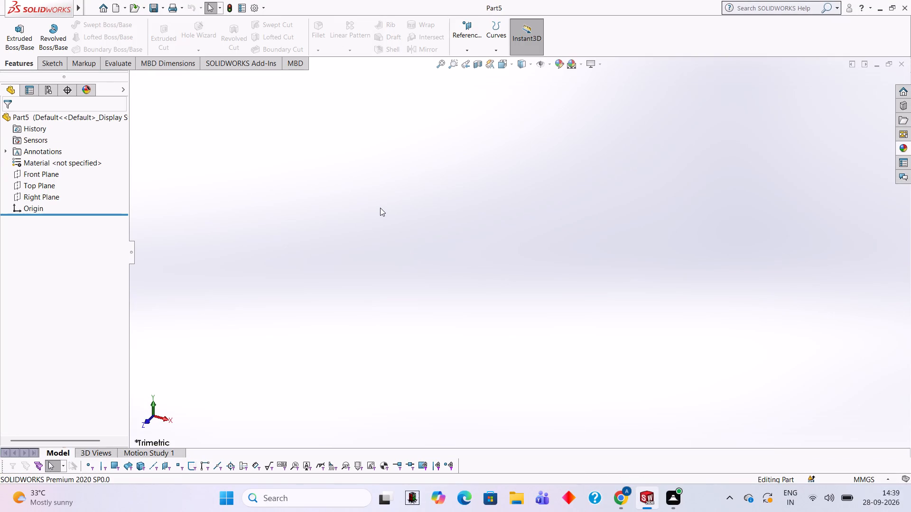
Sketch a closed rectangle of lines on the Front Plane, 170 mm wide and 66 mm high, with its lower corner at the origin.
click(50, 176)
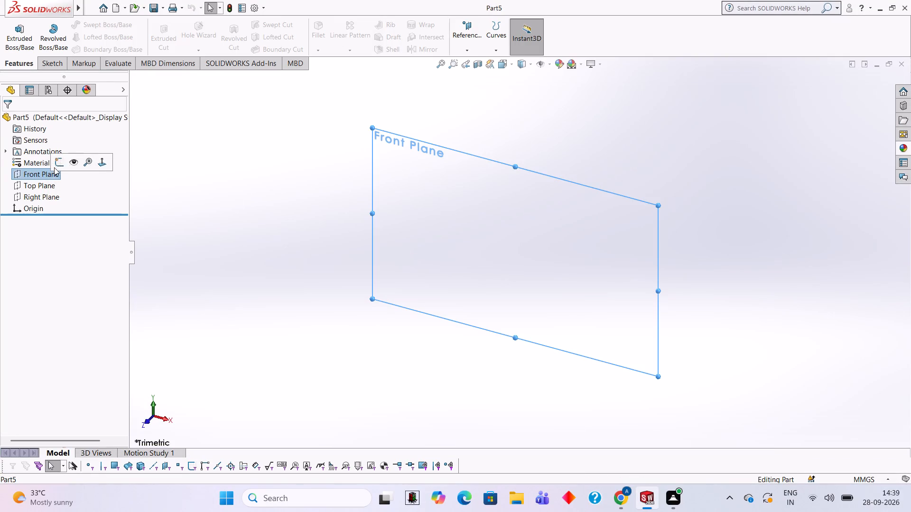
click(59, 158)
click(417, 236)
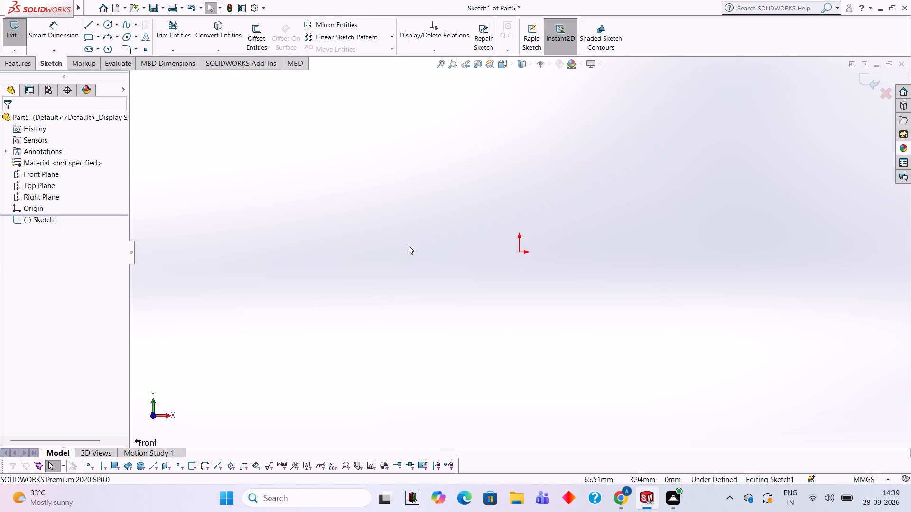
click(92, 22)
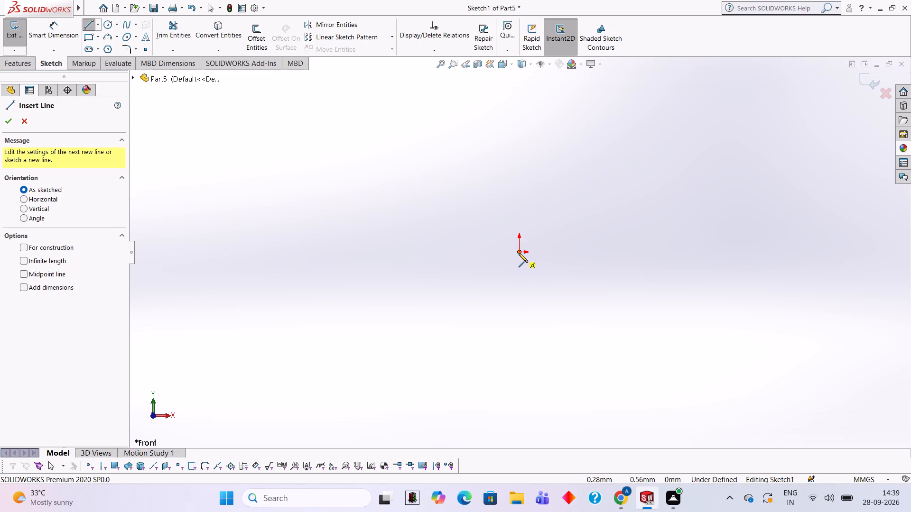
click(519, 251)
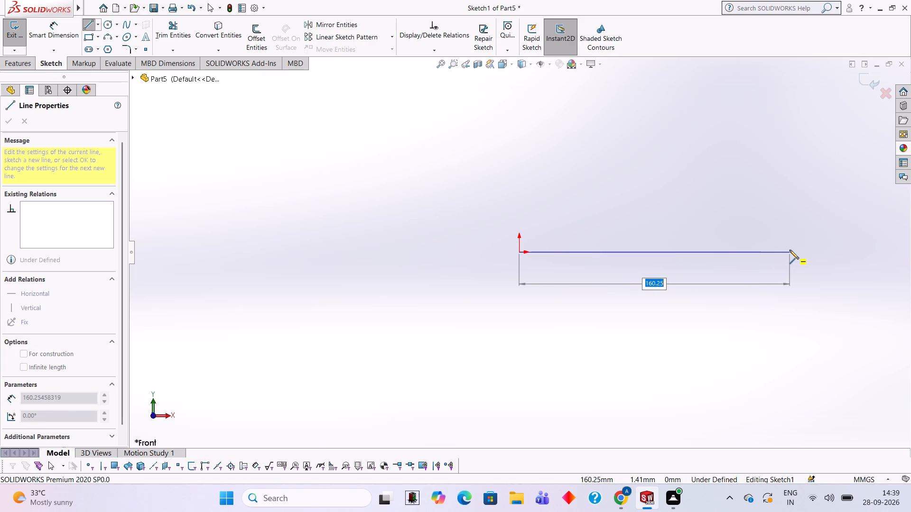
text(170)
key(Return)
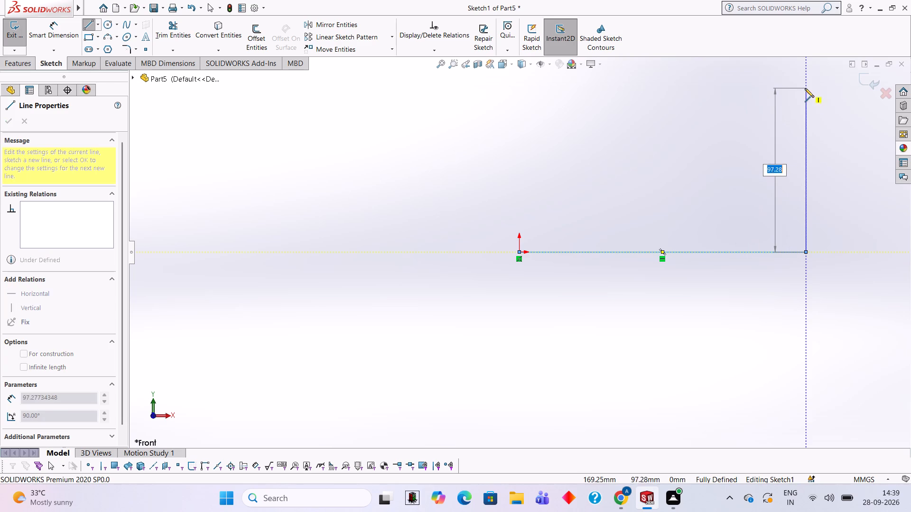
text(66)
key(Return)
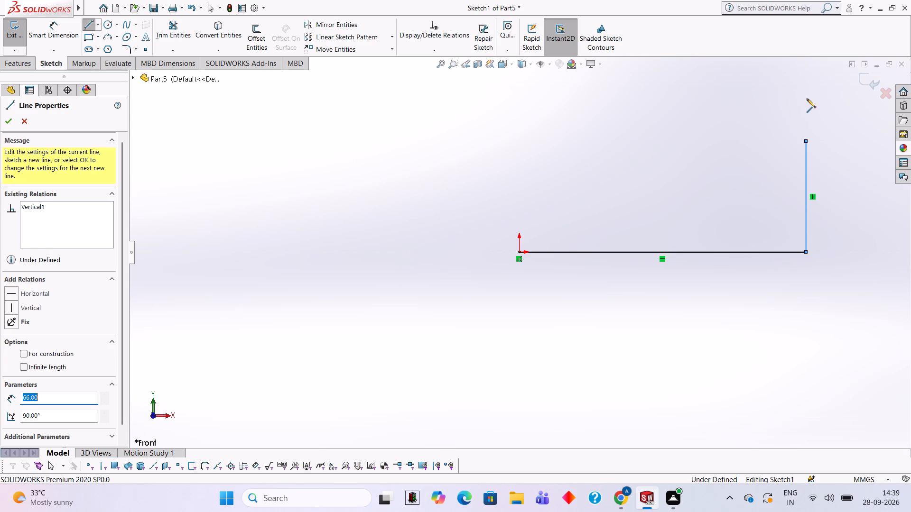
text(170)
key(Return)
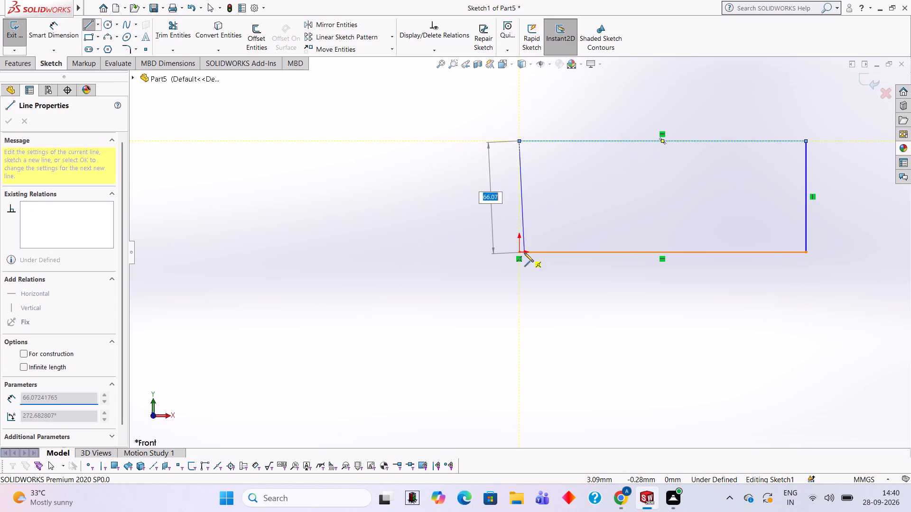
click(519, 253)
Extrude the rectangle as a blind boss 35 mm deep.
scroll(881, 103, up, 1)
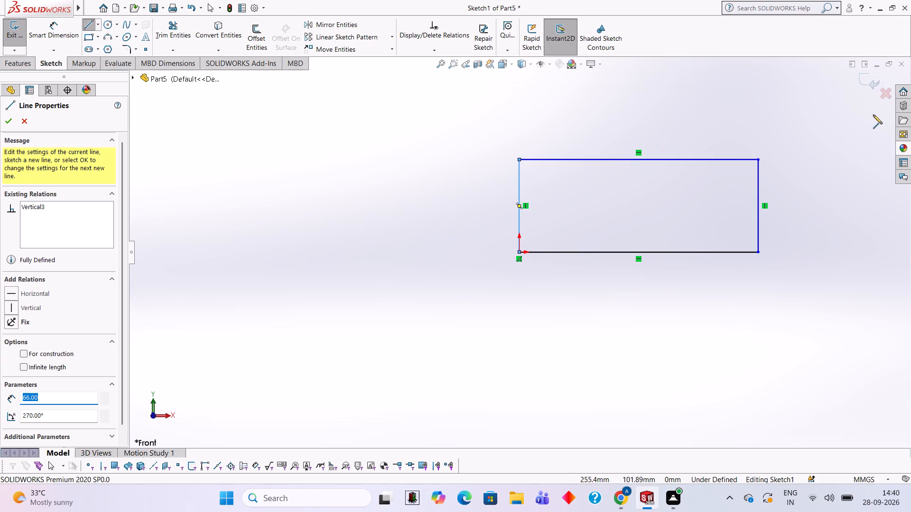
scroll(811, 155, up, 2)
scroll(780, 169, down, 2)
scroll(611, 198, down, 1)
scroll(245, 277, down, 1)
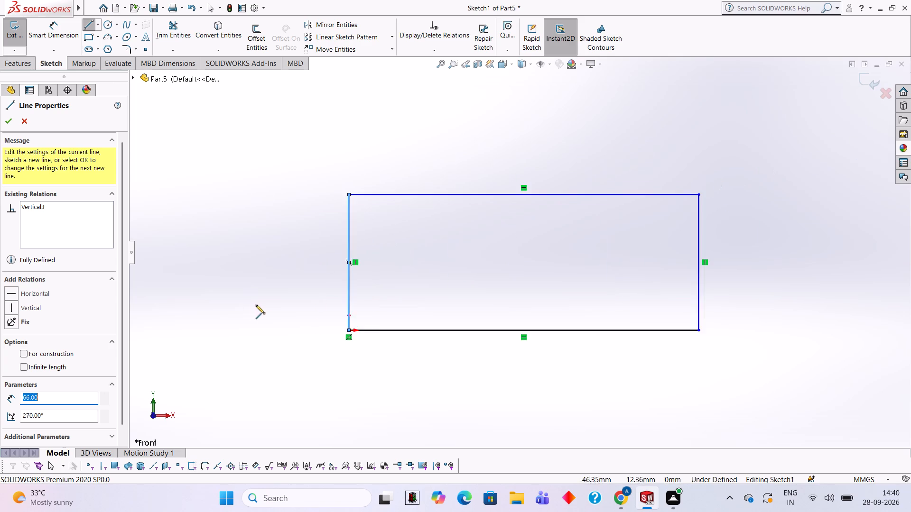
scroll(256, 305, down, 1)
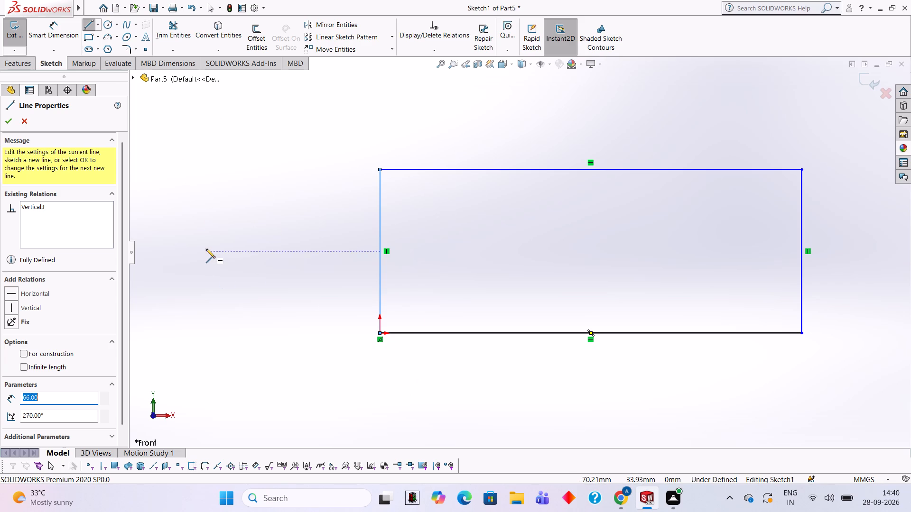
click(22, 61)
click(21, 42)
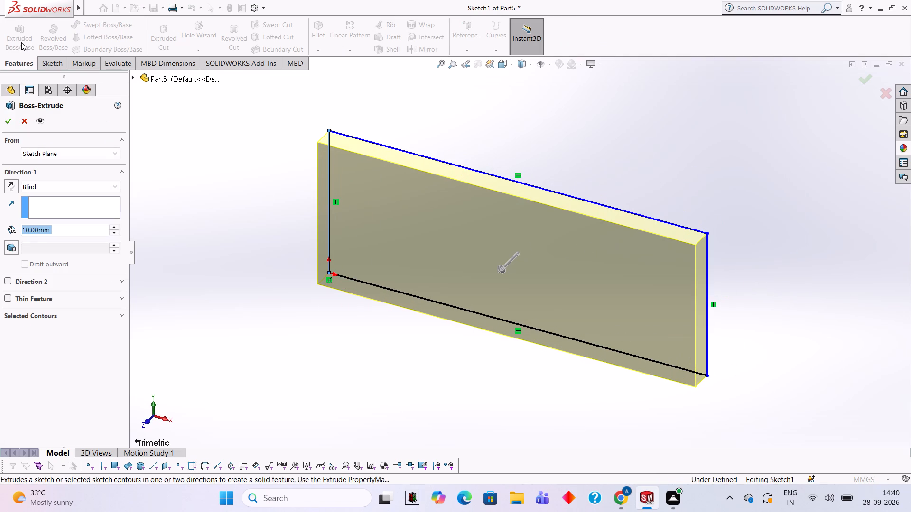
text(35)
key(Return)
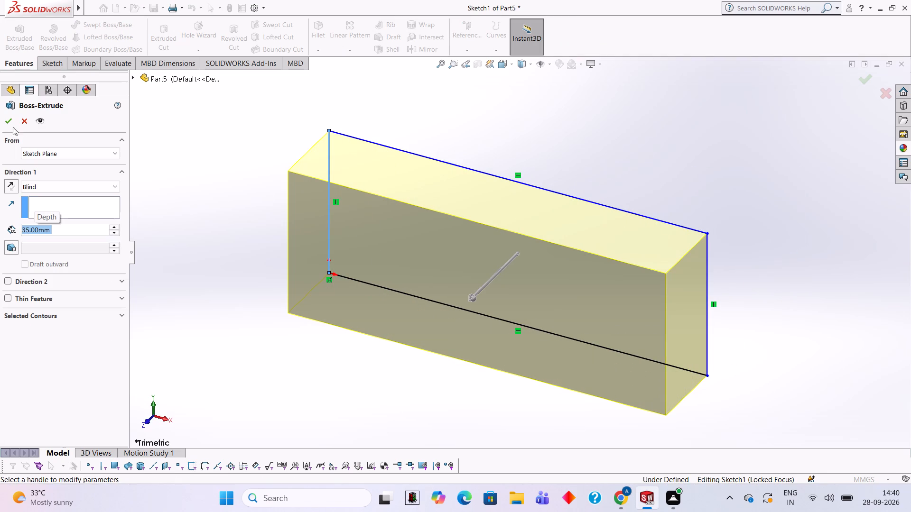
click(14, 124)
click(215, 190)
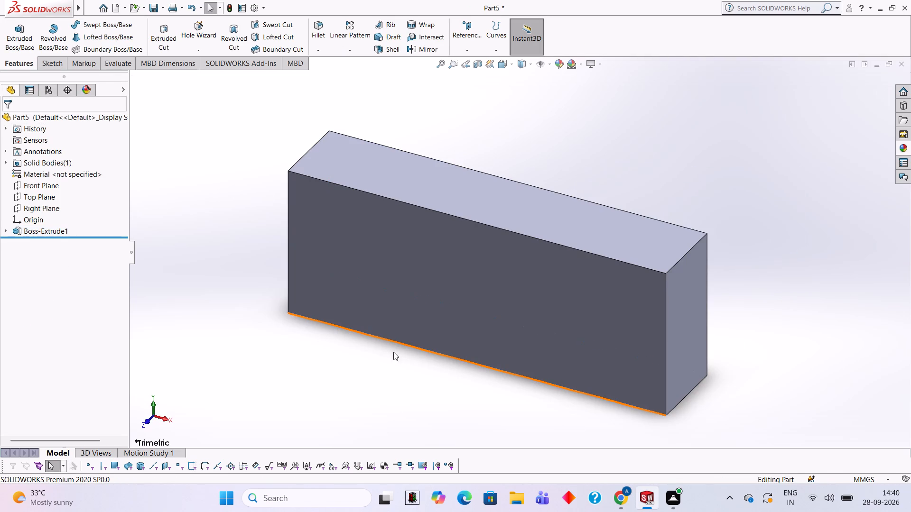
Open a sketch on the block's bottom face and draw a 60 mm line along the origin-side long edge, starting from the corner opposite the origin.
middle_drag(443, 357, 500, 138)
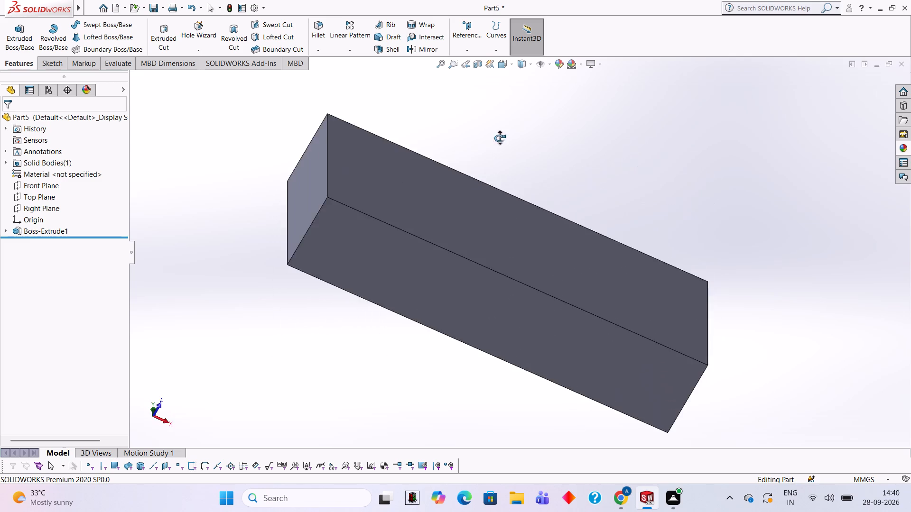
middle_drag(500, 138, 478, 127)
scroll(478, 127, up, 1)
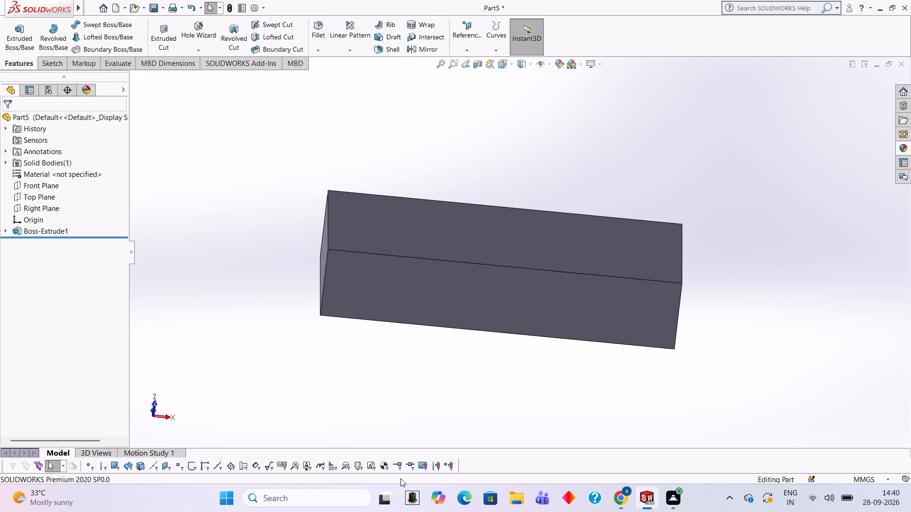
middle_drag(592, 261, 591, 173)
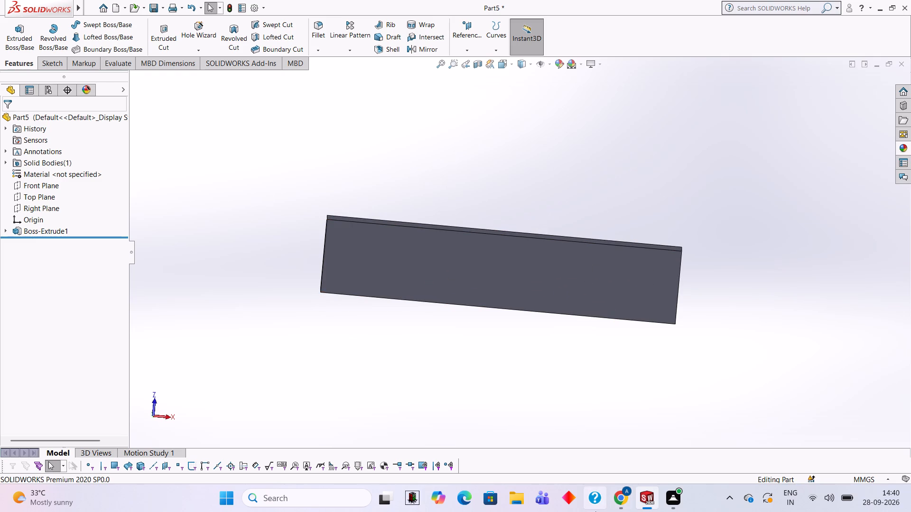
middle_drag(686, 210, 671, 205)
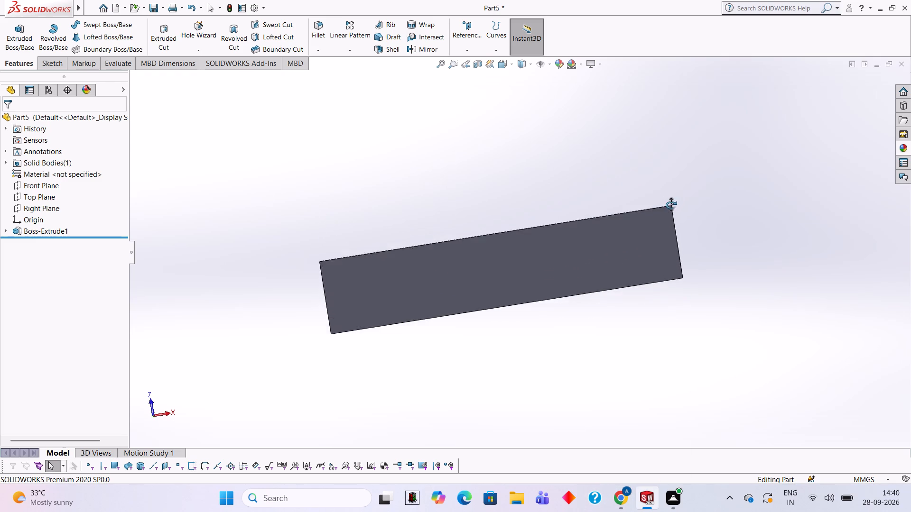
middle_drag(671, 205, 679, 181)
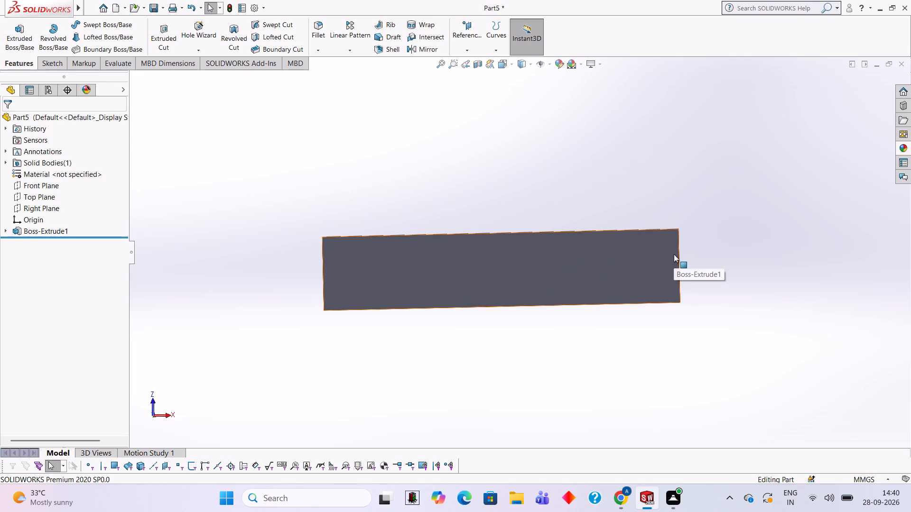
click(550, 266)
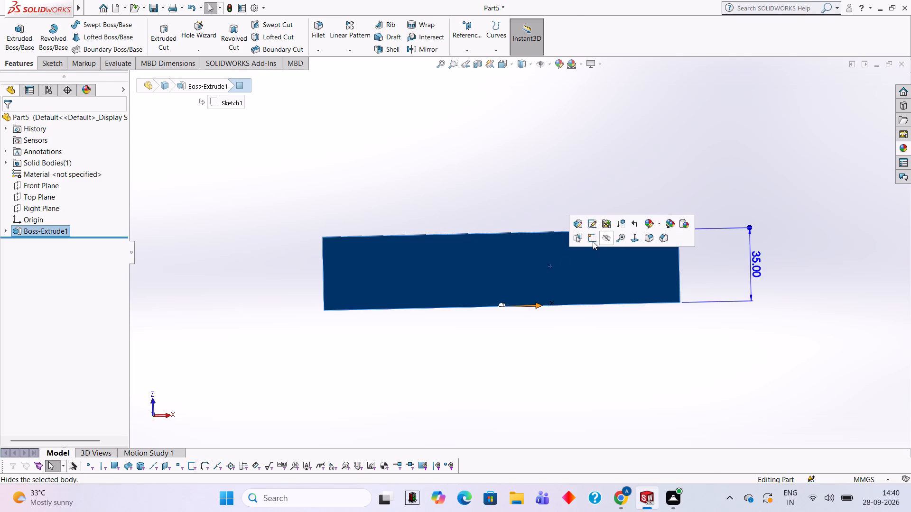
click(588, 243)
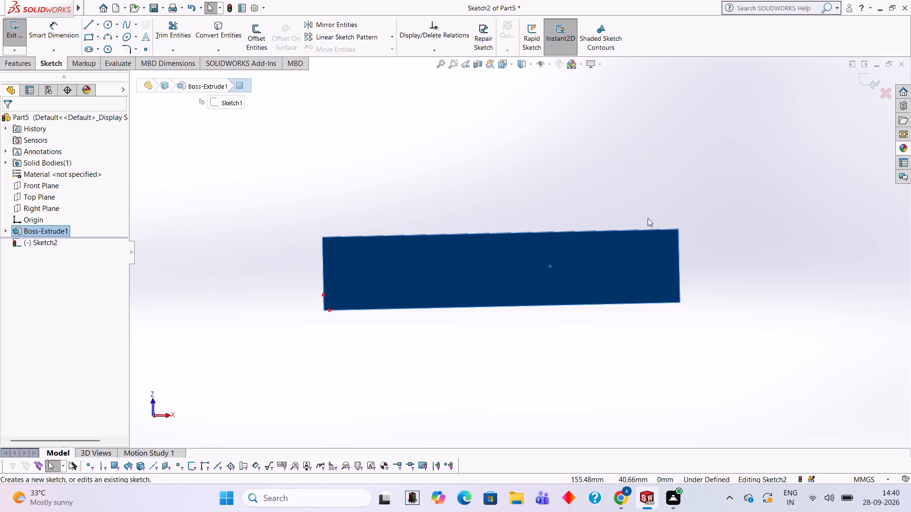
key(ctrl+8)
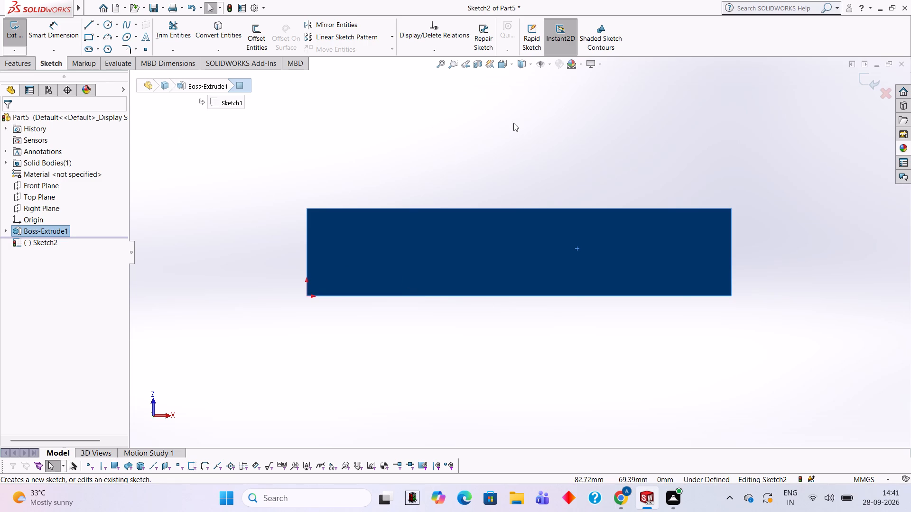
middle_drag(513, 123, 514, 119)
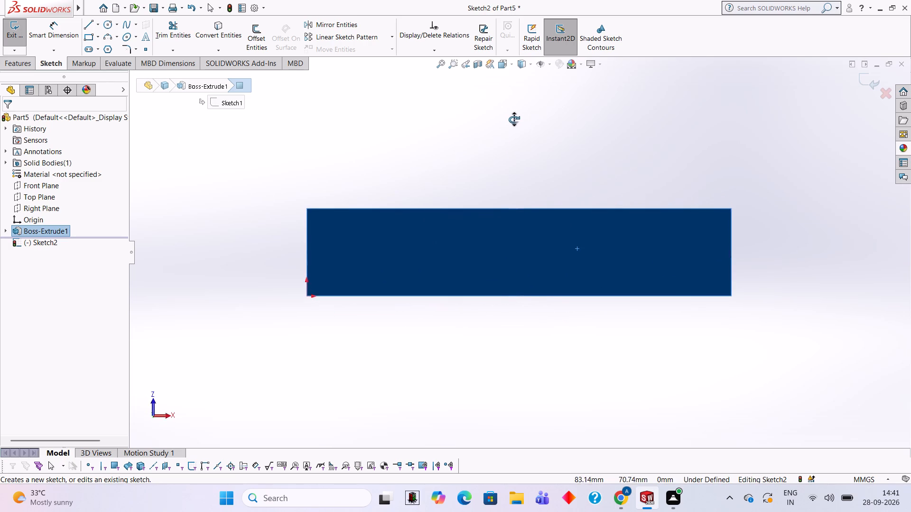
middle_drag(514, 119, 512, 105)
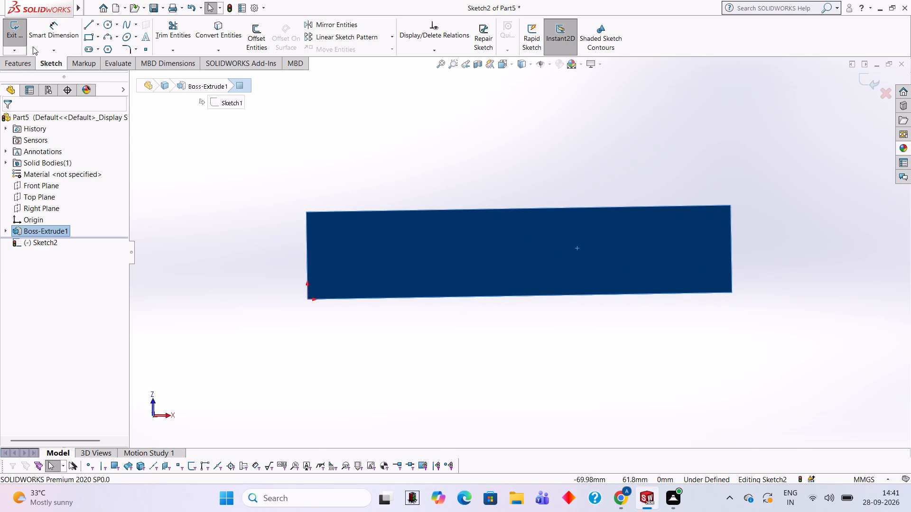
click(93, 28)
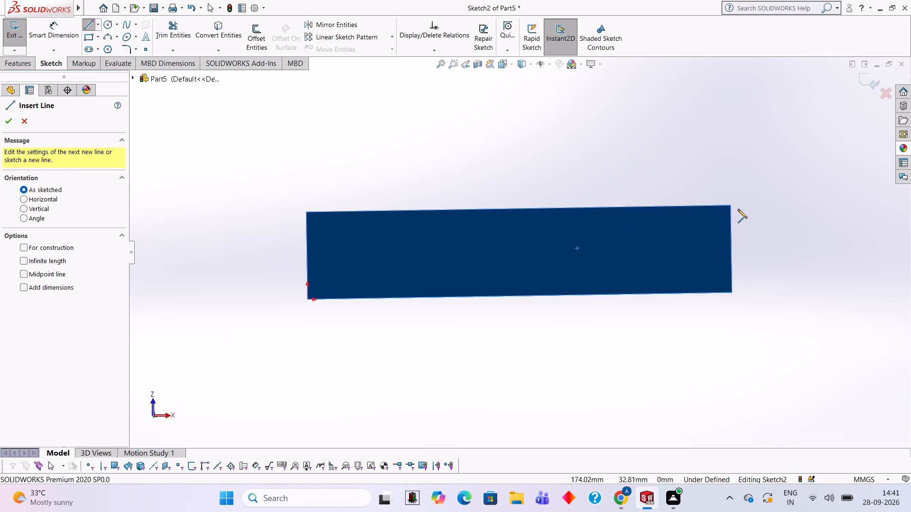
click(733, 293)
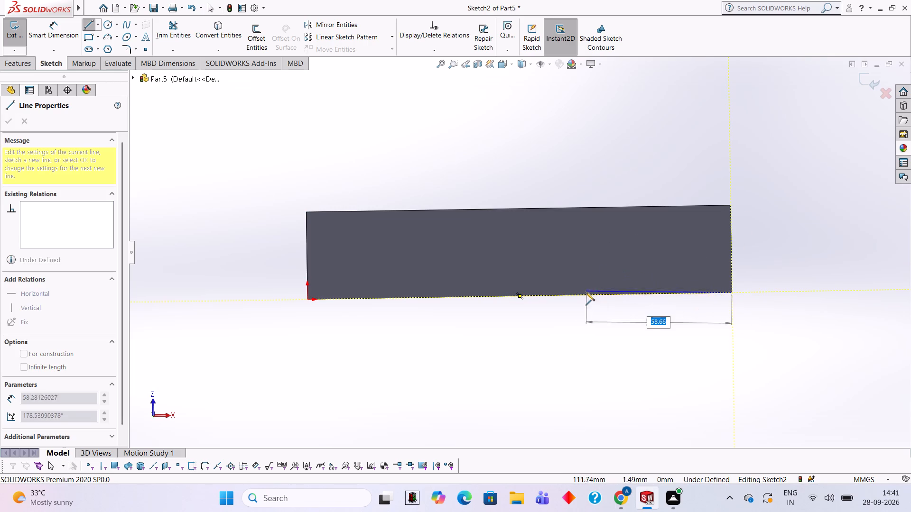
text(60)
key(Return)
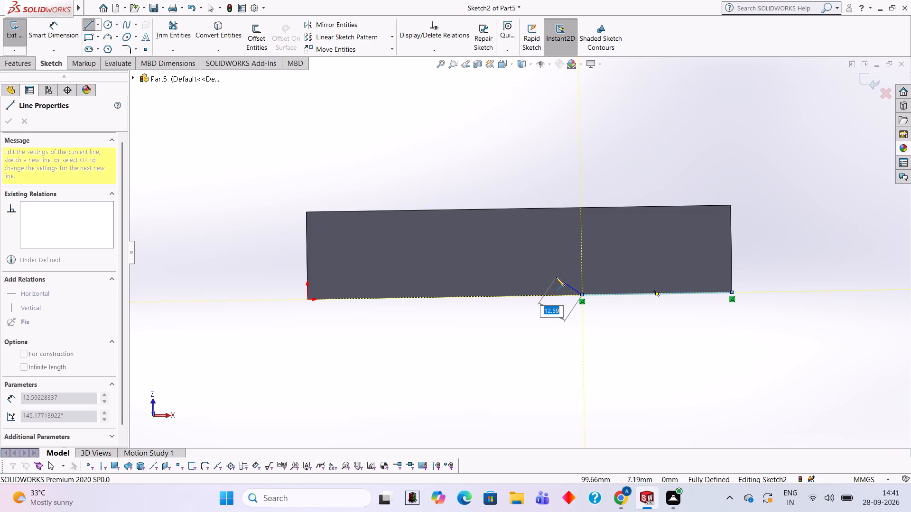
key(Escape)
From the 60 mm line's inner end, sketch an 18 mm perpendicular line, a 40 mm line toward the far corner, and a line back to the edge.
middle_drag(810, 255, 809, 213)
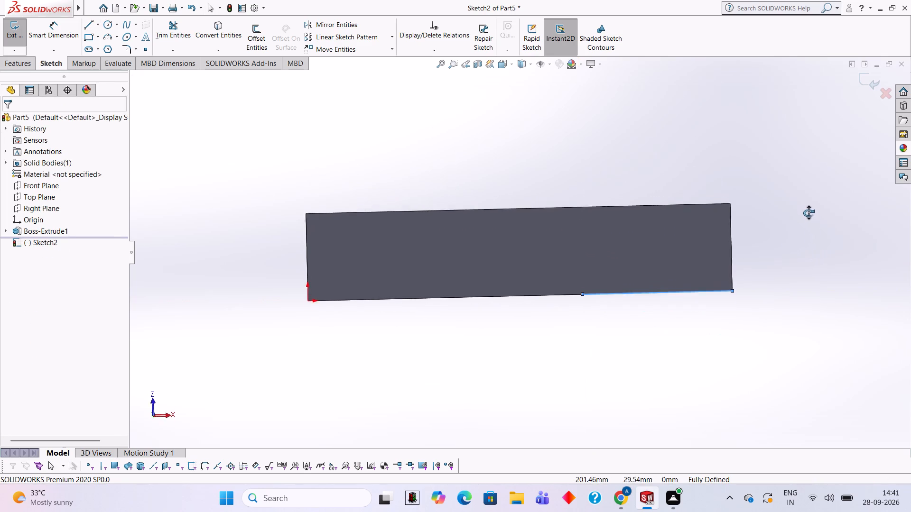
middle_drag(809, 213, 812, 210)
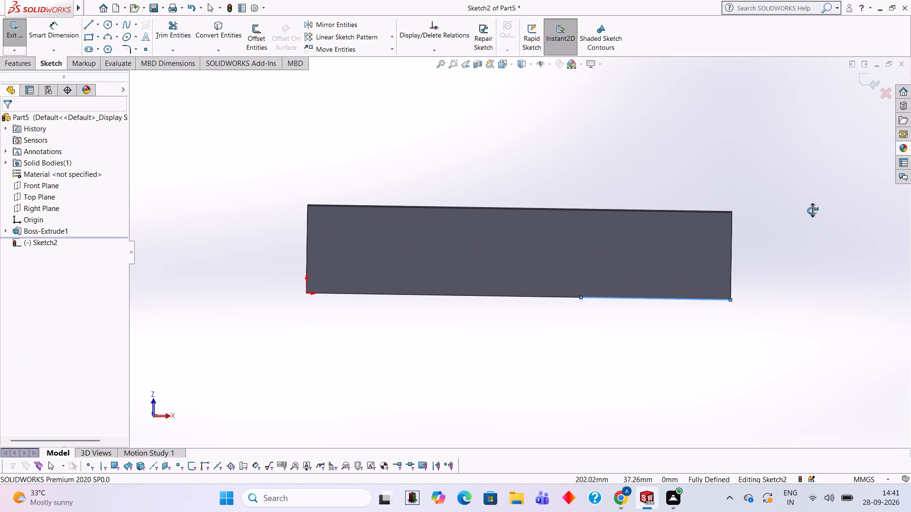
middle_drag(812, 210, 810, 210)
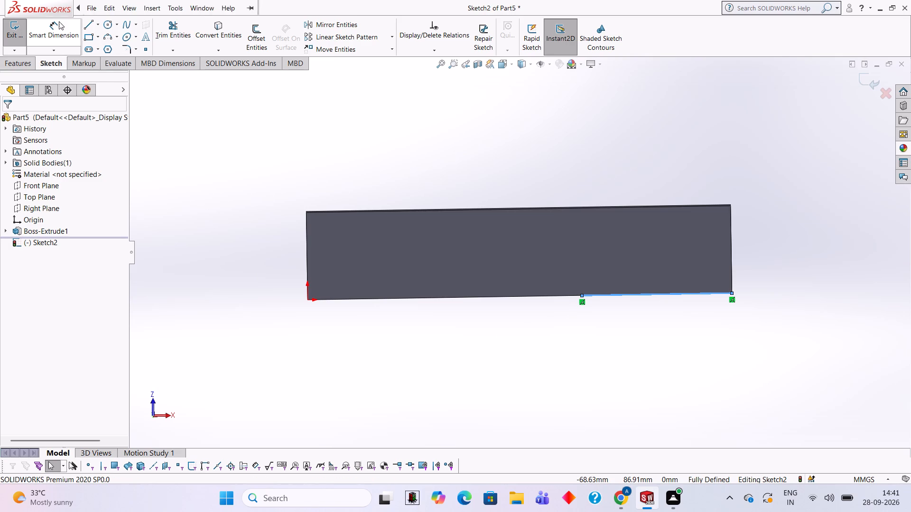
click(84, 25)
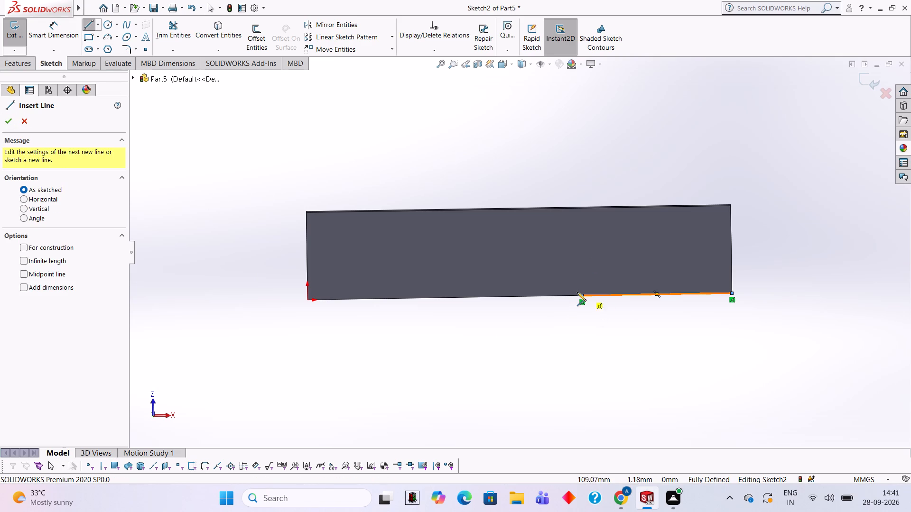
click(580, 294)
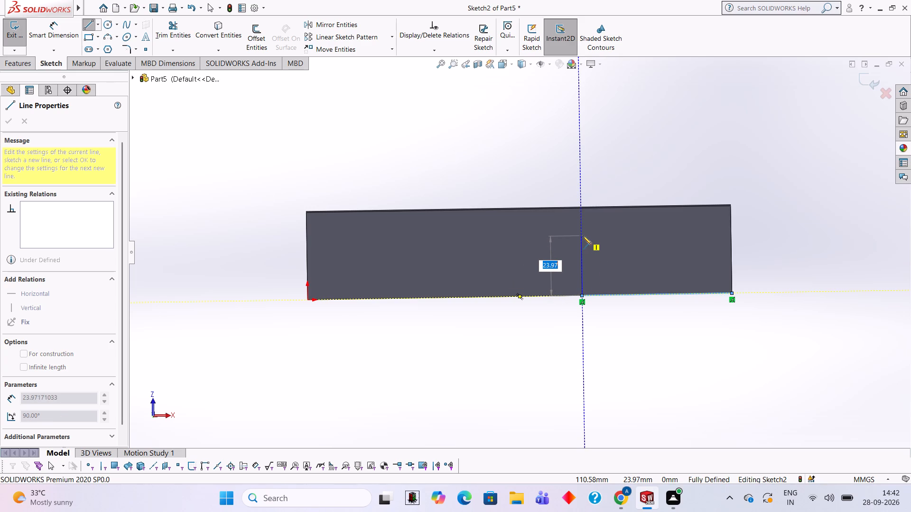
text(18)
key(Return)
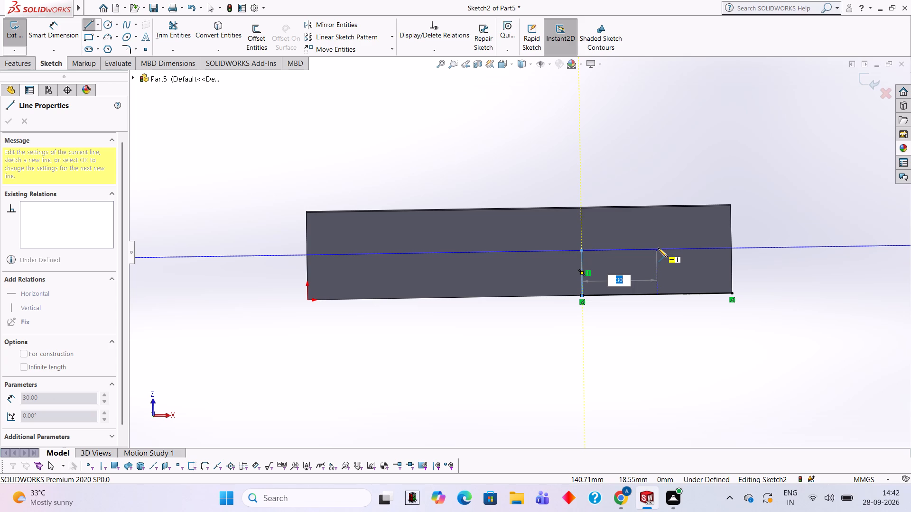
text(40)
key(Return)
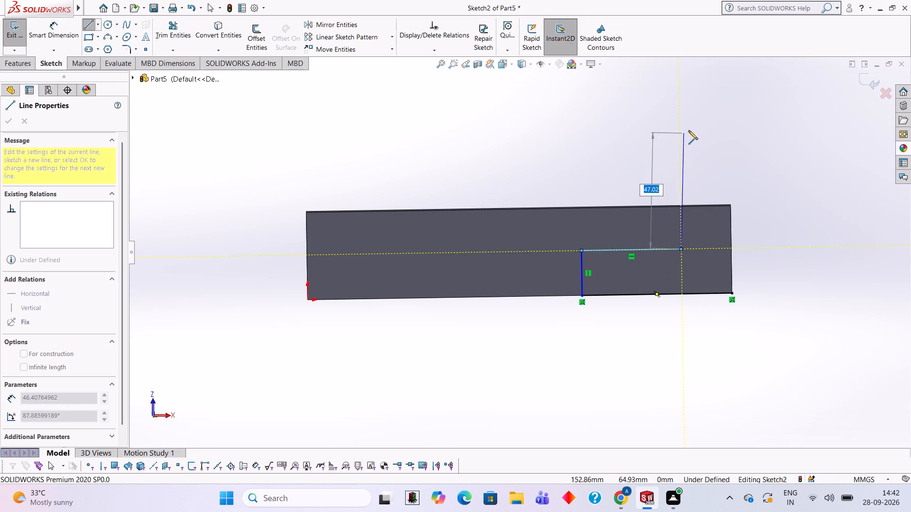
click(681, 293)
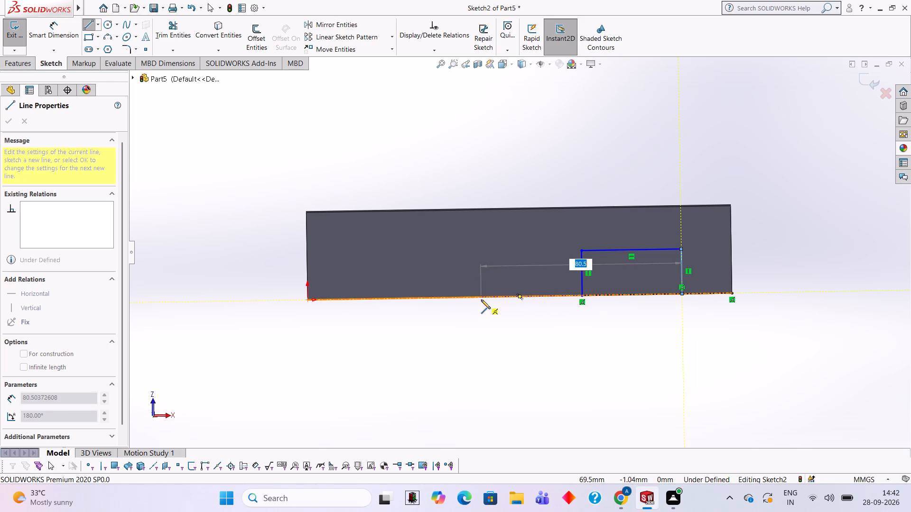
Close the profile with an 80 mm line along the edge, a perpendicular line and a 40 mm line to the 18 mm line's end; exit the sketch.
text(80)
key(Return)
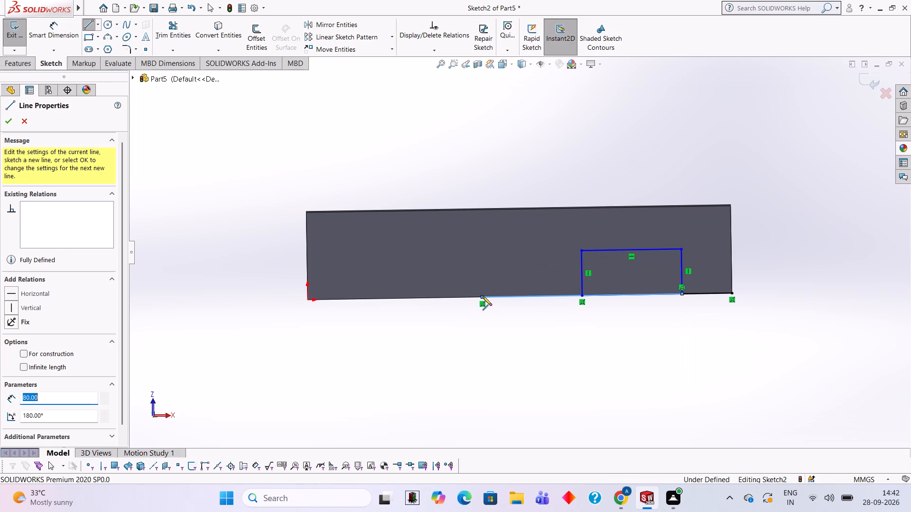
click(482, 249)
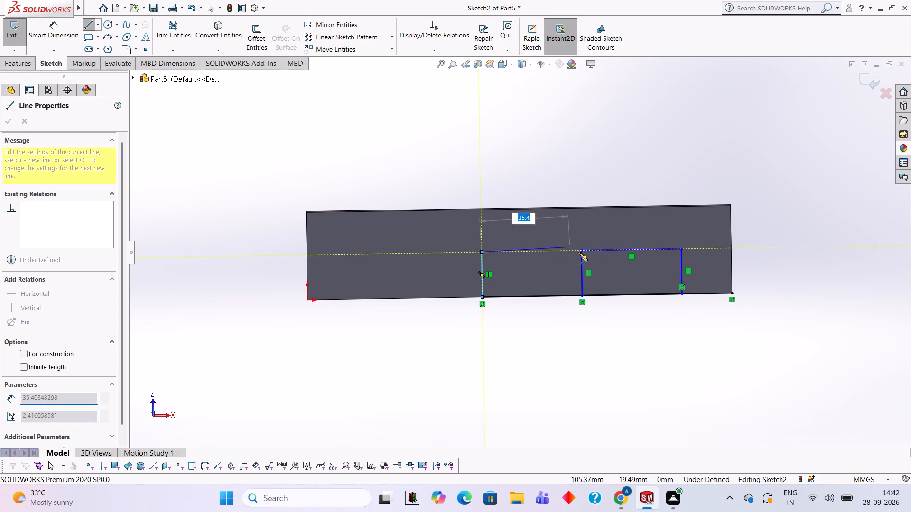
click(581, 250)
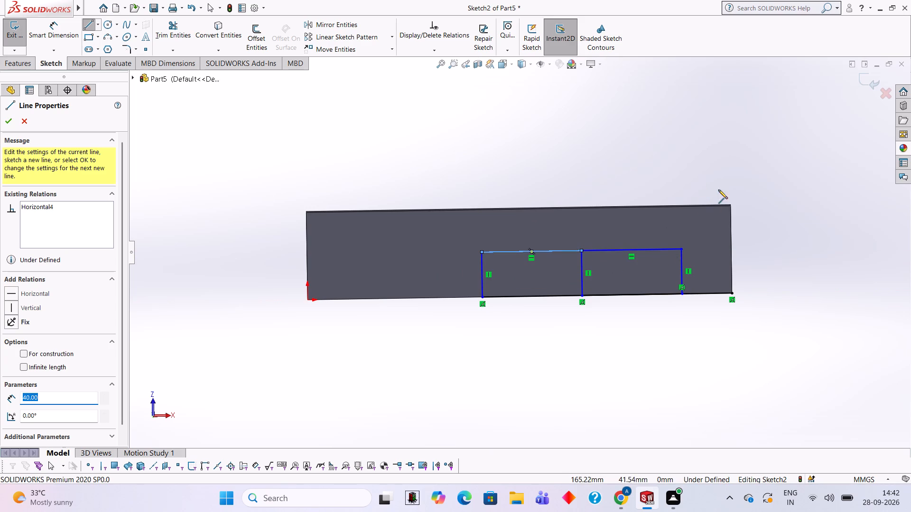
middle_drag(699, 150, 688, 236)
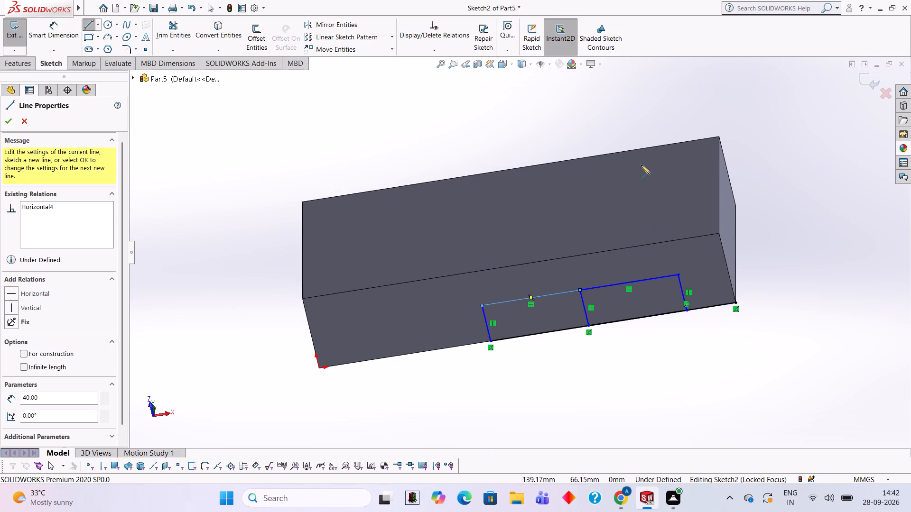
middle_drag(660, 134, 674, 257)
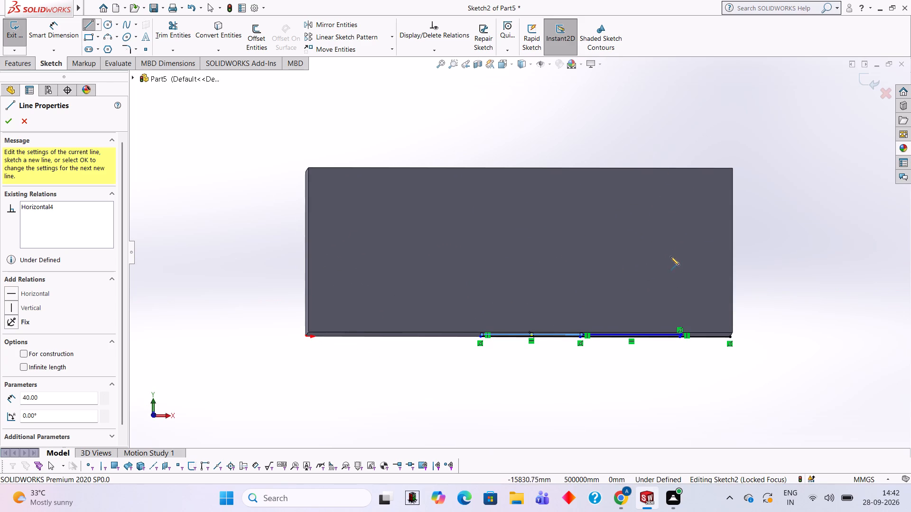
middle_drag(668, 261, 665, 180)
drag(578, 232, 578, 226)
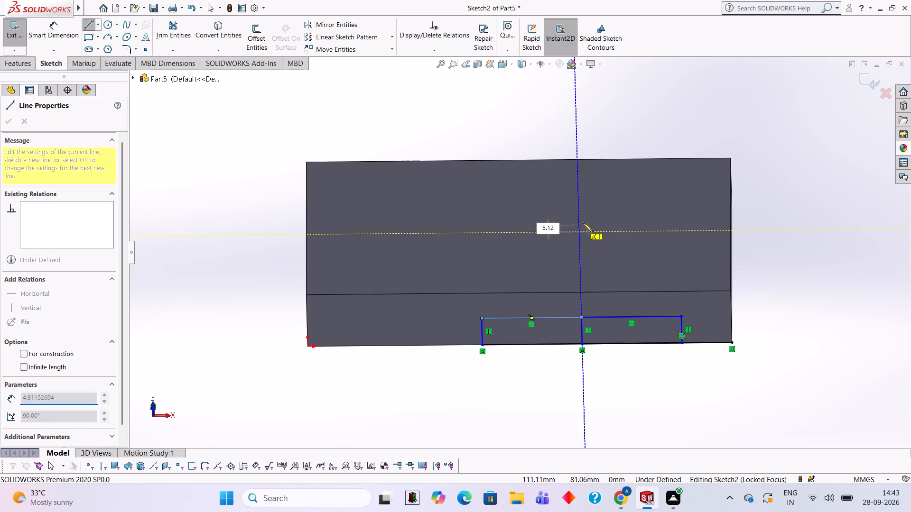
key(Escape)
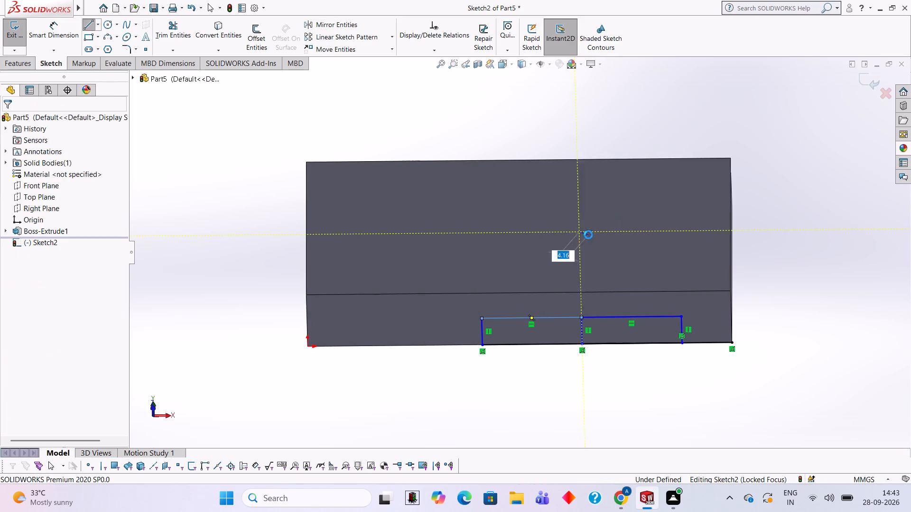
click(876, 77)
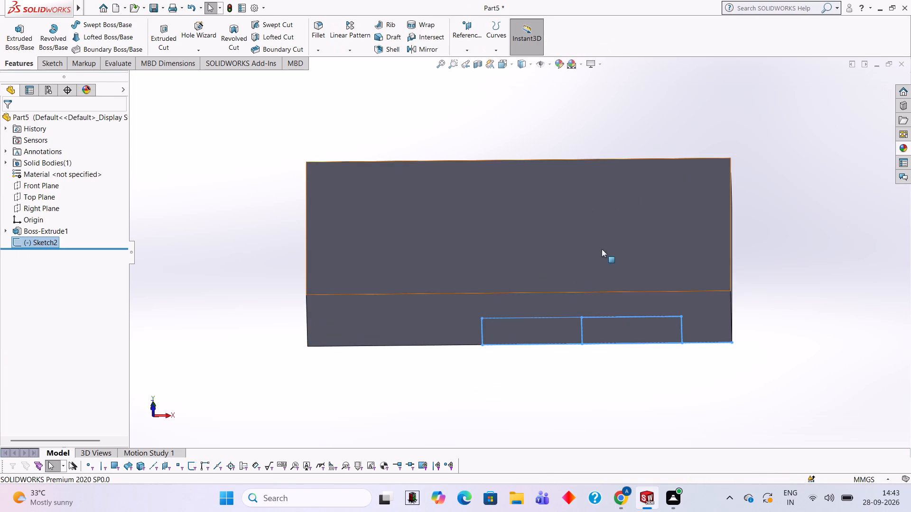
Open a sketch on the block's front 170 × 66 mm face and draw a 60 mm horizontal line inward from the far short edge's midpoint.
click(501, 228)
click(545, 201)
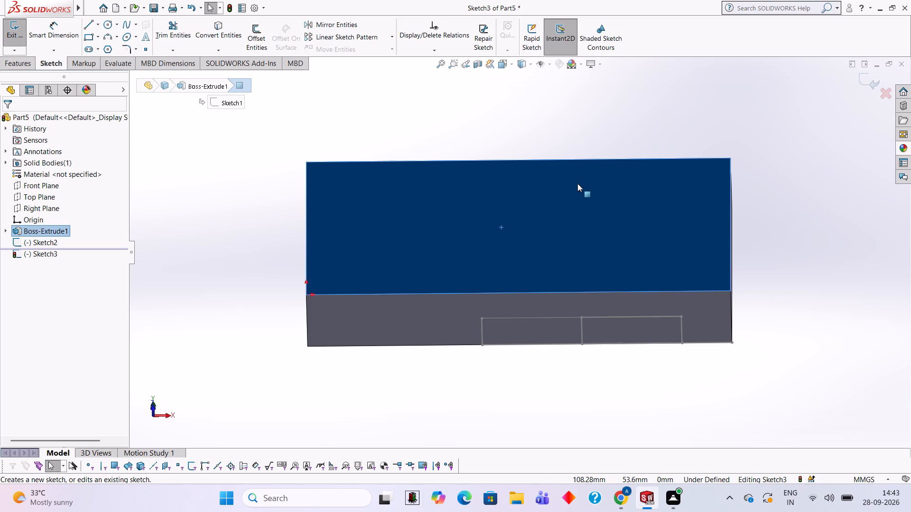
key(ctrl+8)
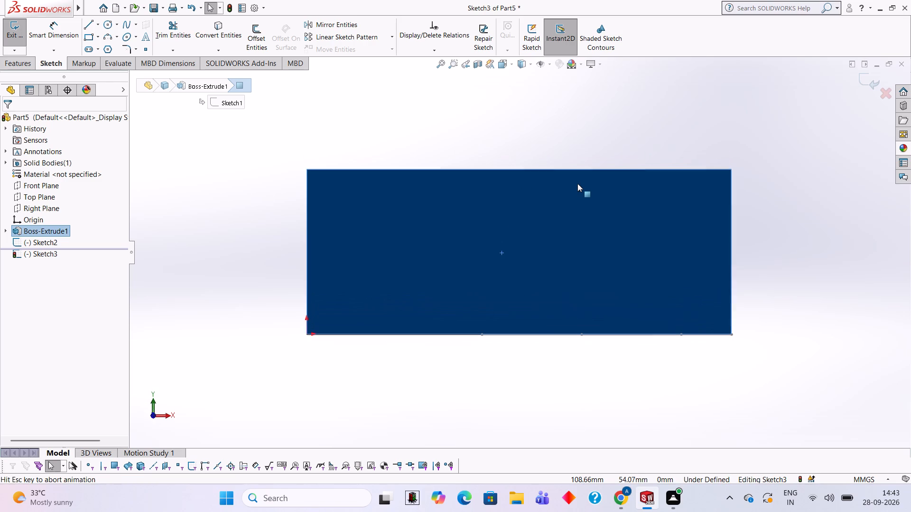
click(110, 29)
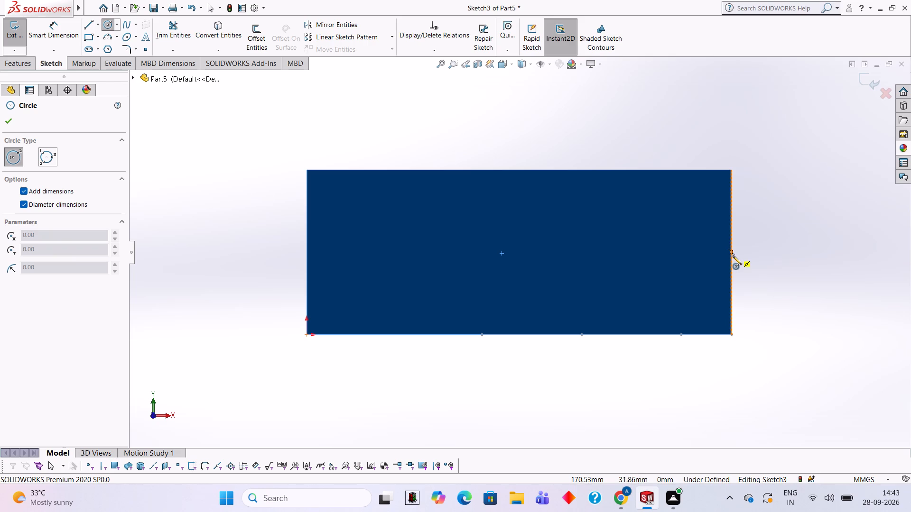
click(88, 26)
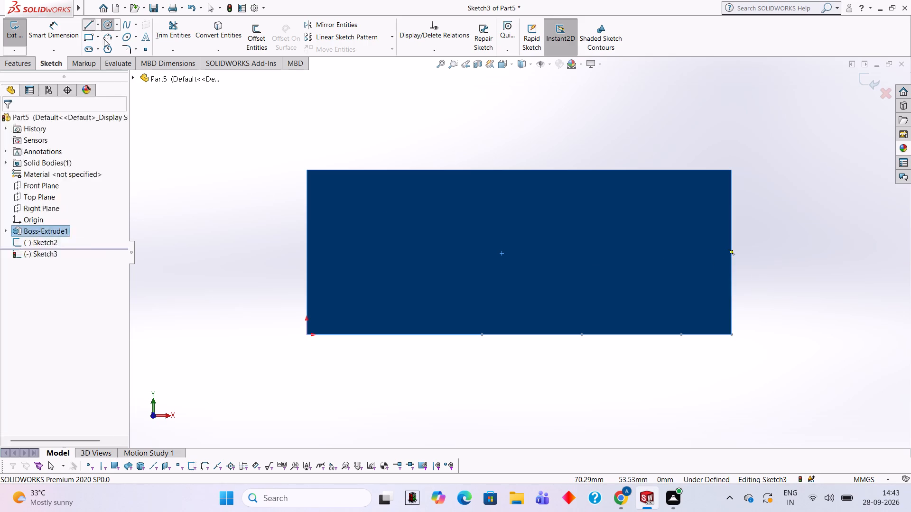
click(731, 253)
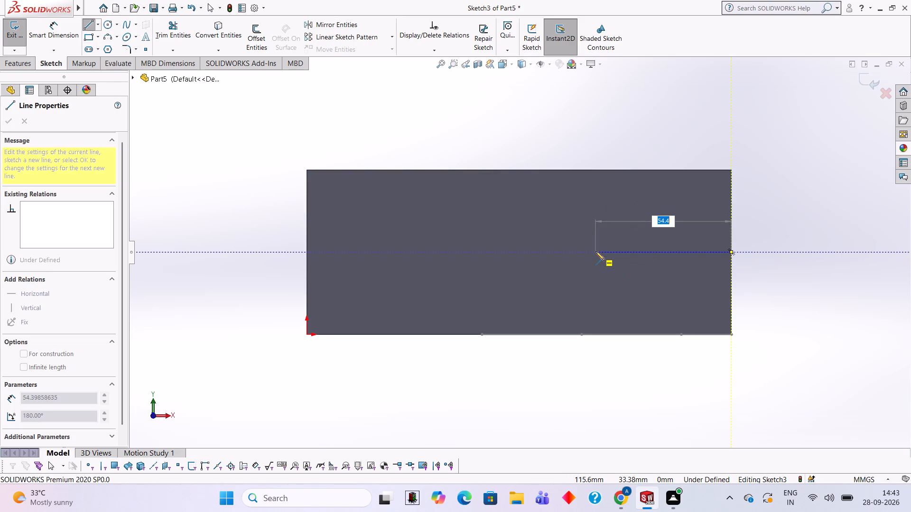
text(60)
key(Return)
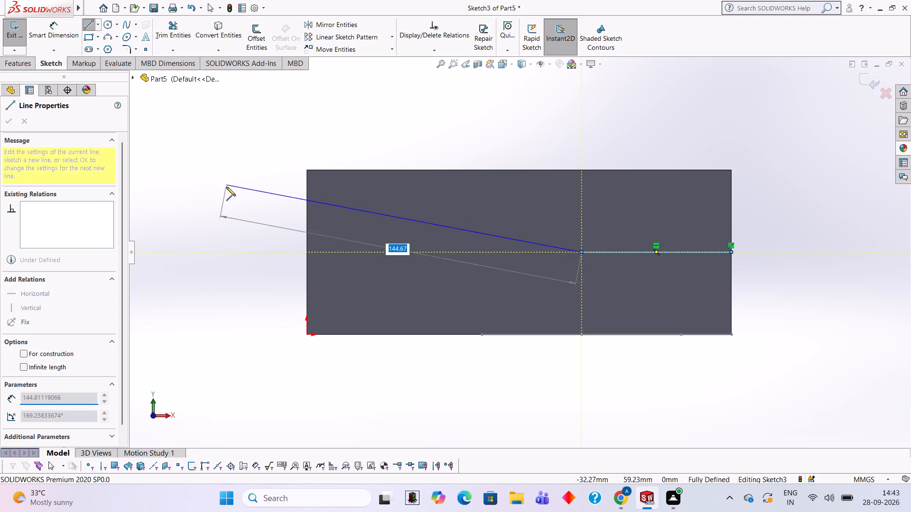
key(Escape)
Sketch an 80 mm diameter circle centred on the inner end of the 60 mm line.
click(104, 27)
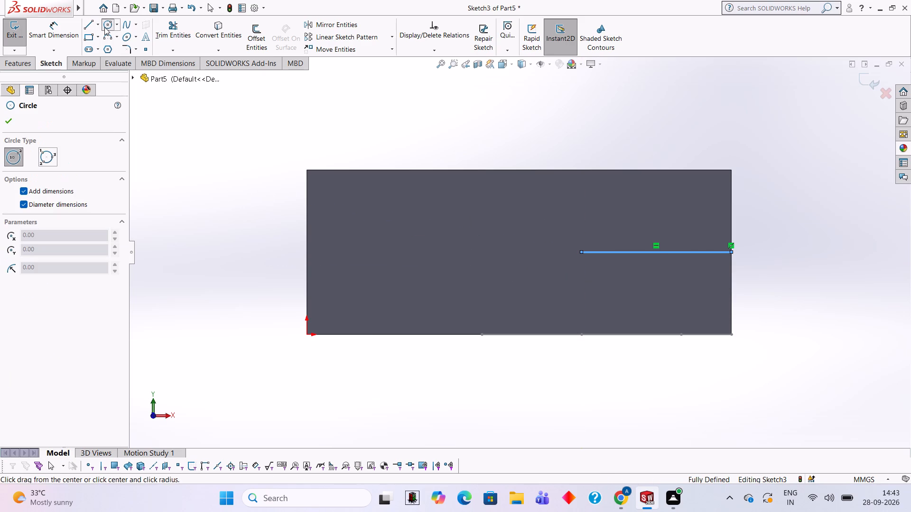
click(581, 251)
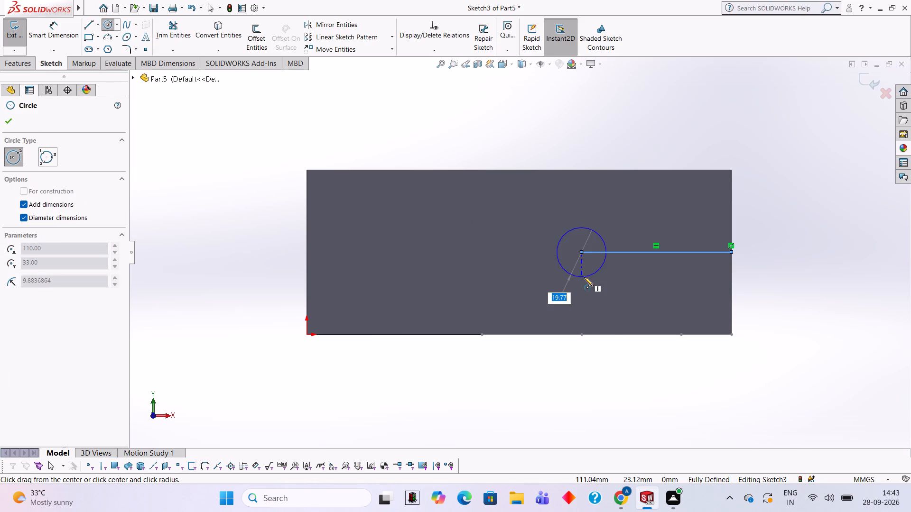
key(9)
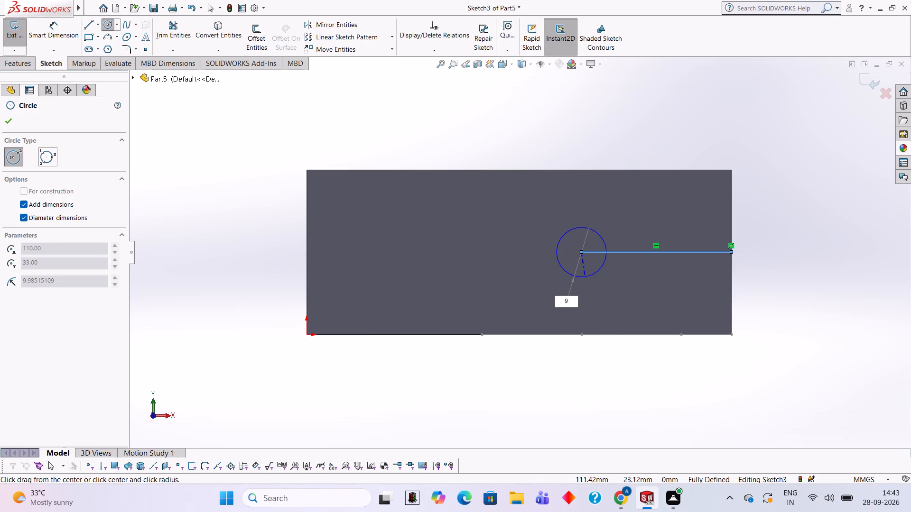
key(BackSpace)
text(80)
key(Return)
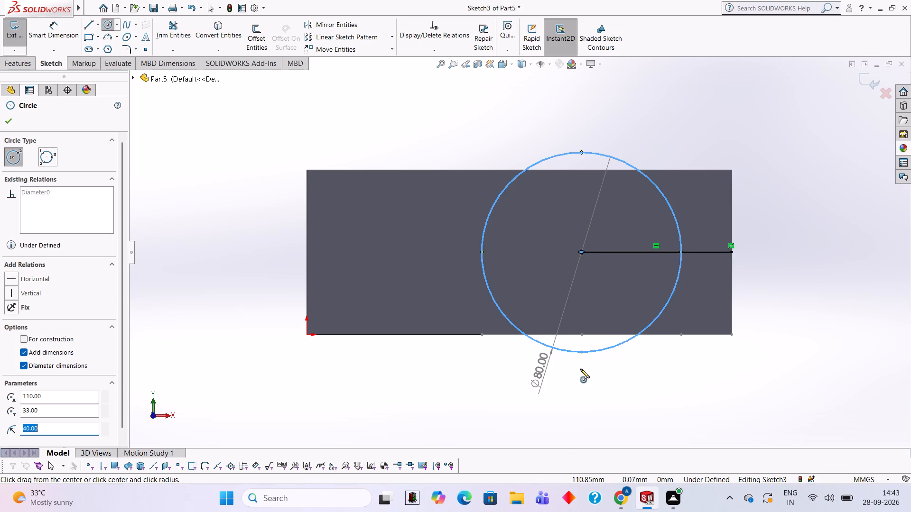
Examine from several angles how the circle lines up with the profile sketched on the bottom face.
middle_drag(654, 418, 658, 317)
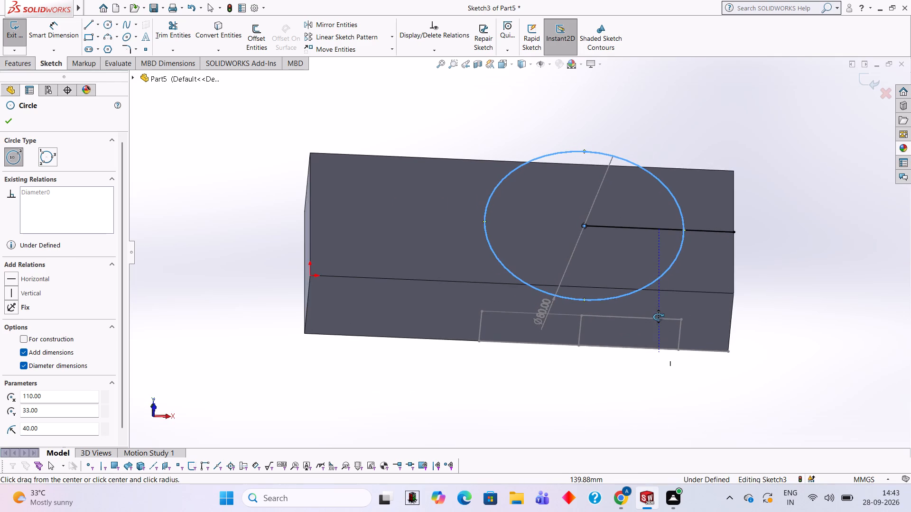
middle_drag(658, 317, 657, 316)
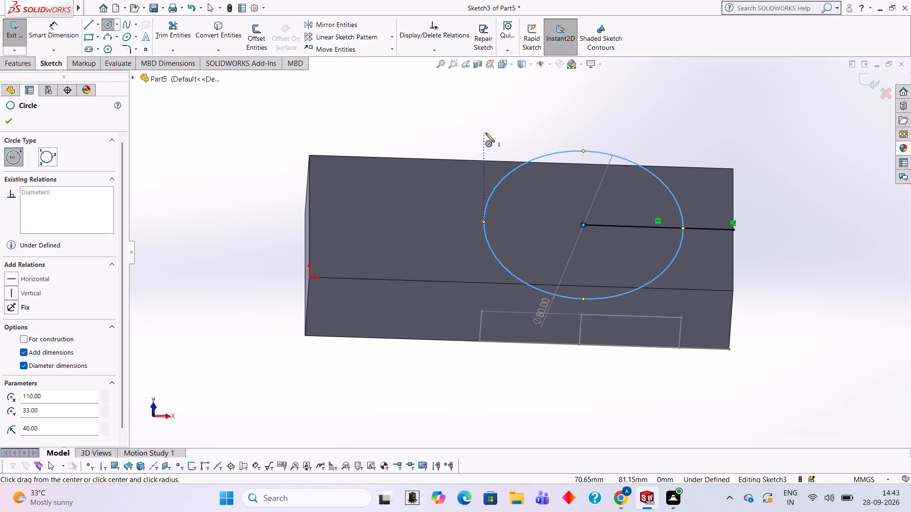
middle_drag(474, 138, 466, 214)
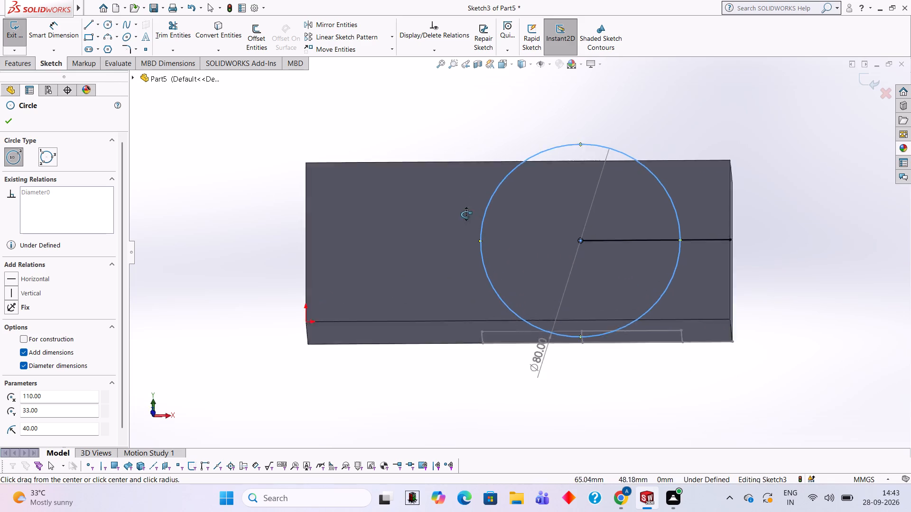
middle_drag(466, 214, 498, 364)
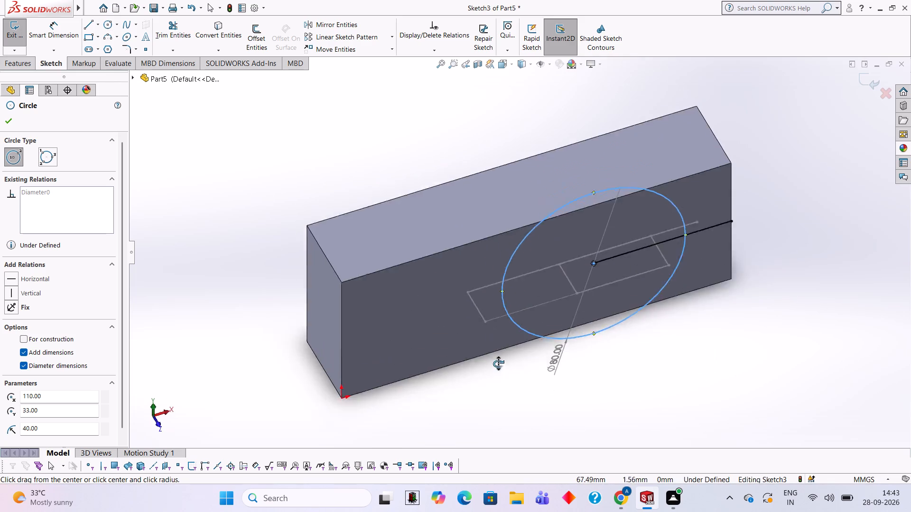
middle_drag(498, 364, 476, 289)
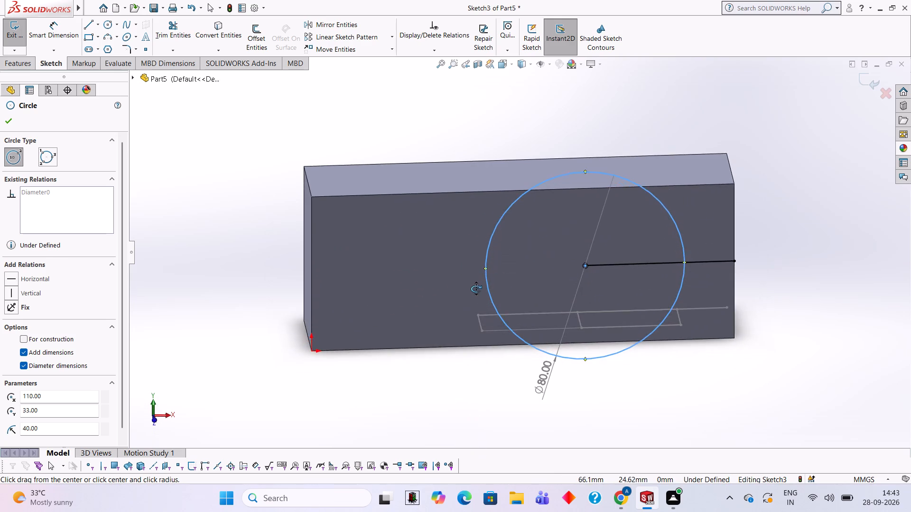
middle_drag(476, 289, 450, 229)
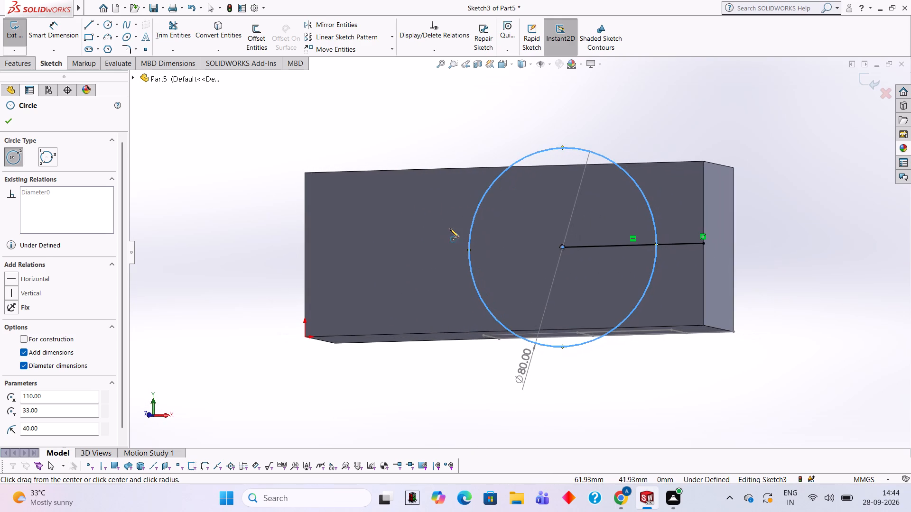
middle_drag(483, 319, 502, 302)
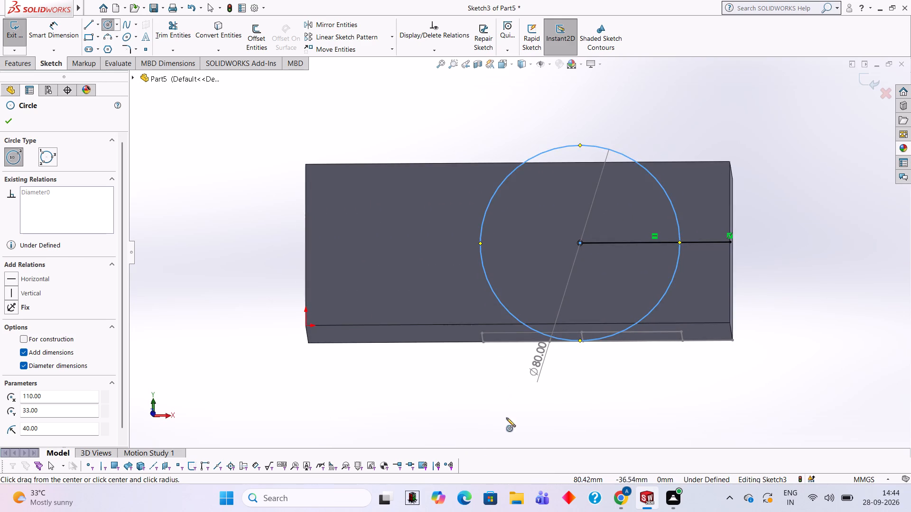
middle_drag(506, 418, 496, 355)
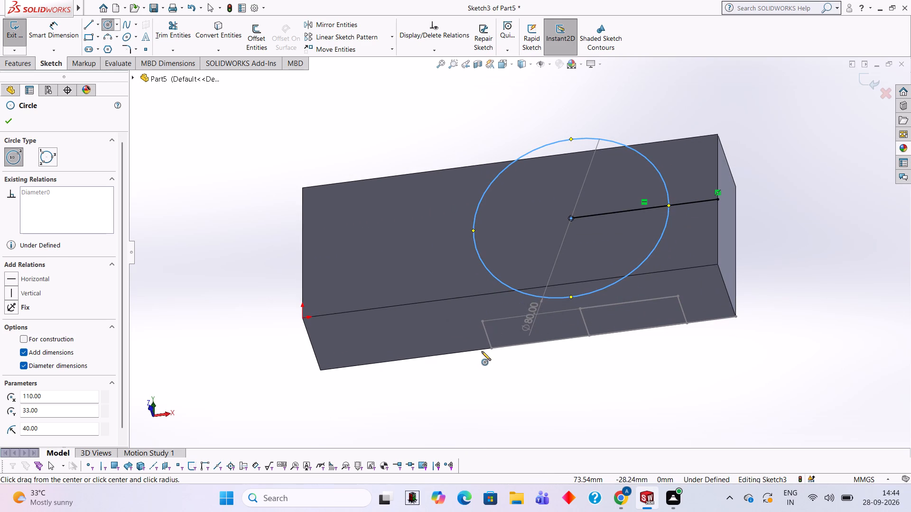
Examine from several angles how the 80 mm circle on the front face lines up with the bottom-face profile.
middle_drag(446, 140, 468, 140)
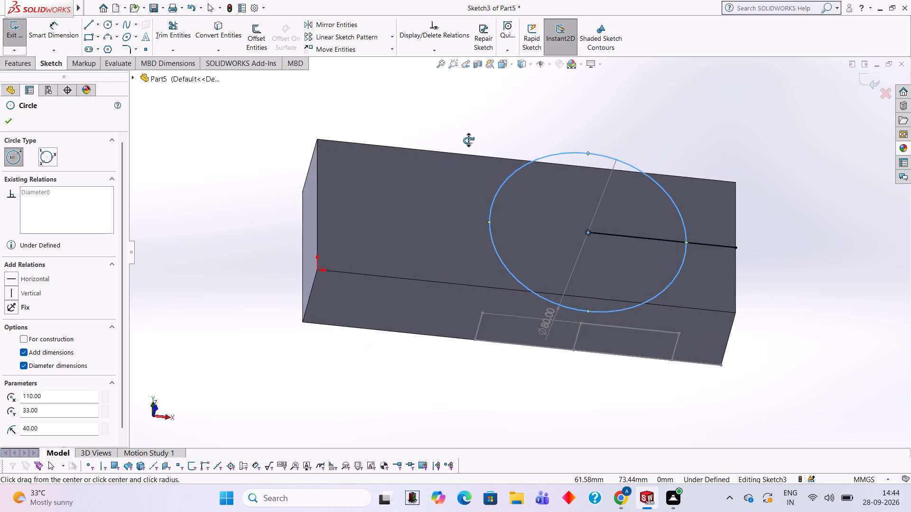
middle_drag(468, 140, 452, 130)
middle_drag(635, 114, 646, 112)
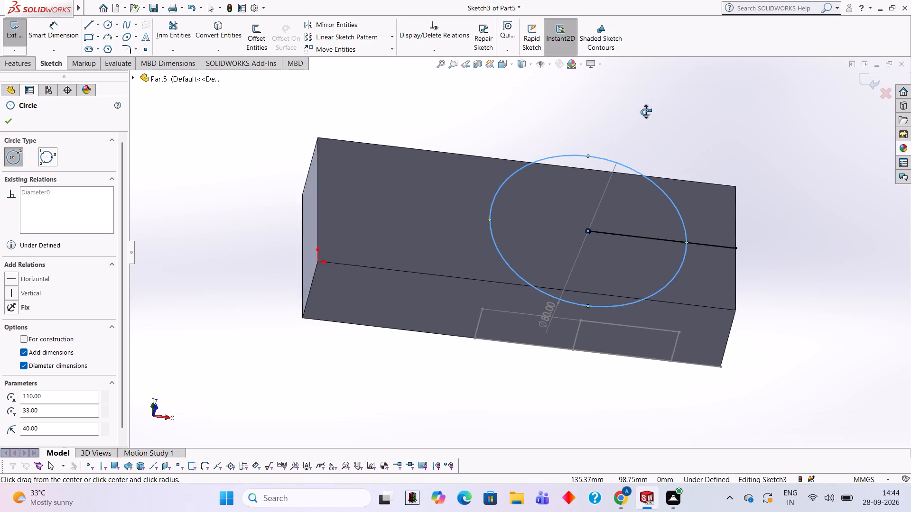
middle_drag(646, 112, 638, 108)
middle_drag(623, 354, 623, 224)
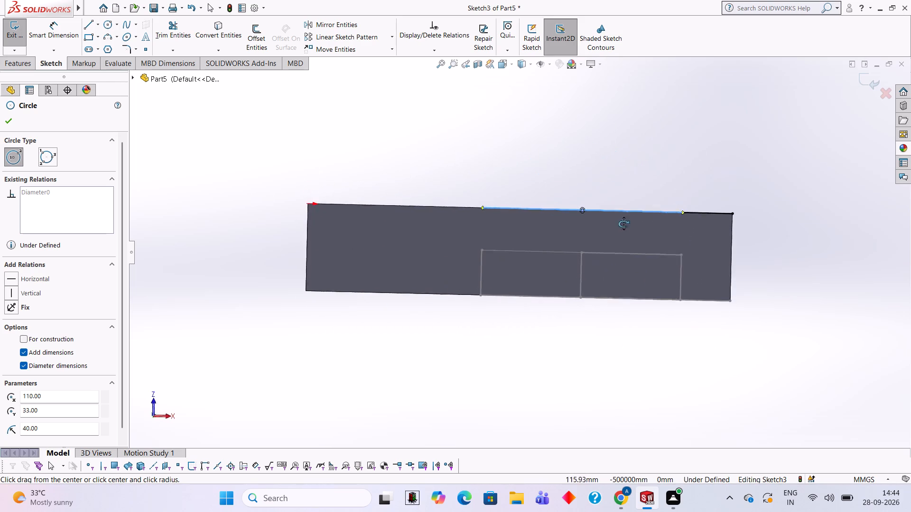
middle_drag(623, 224, 628, 308)
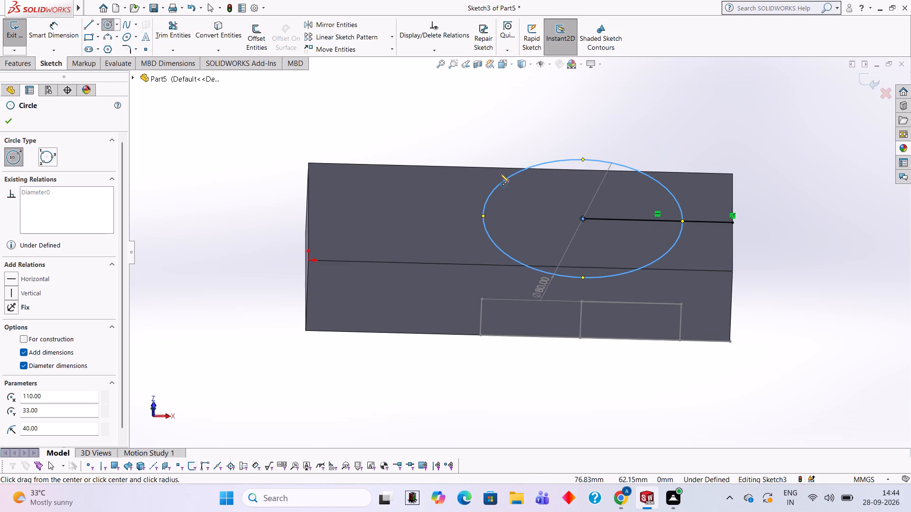
middle_drag(510, 109, 507, 139)
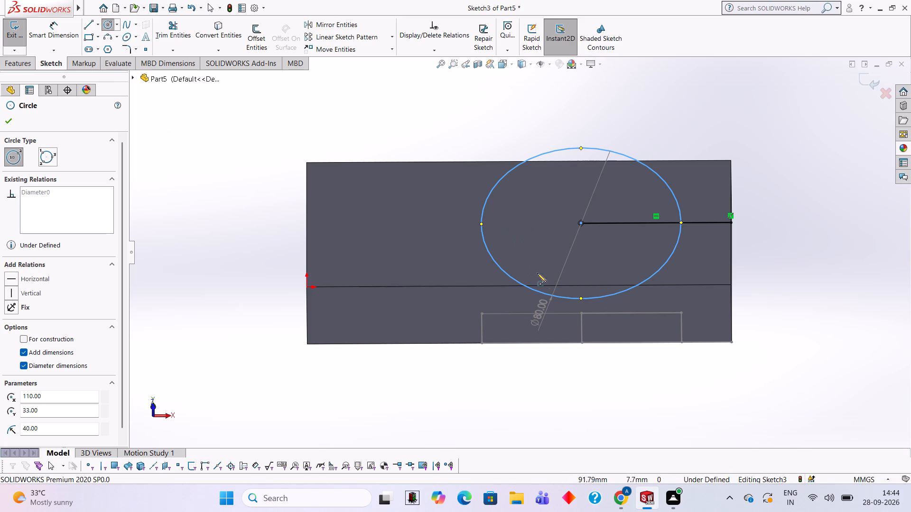
middle_drag(639, 108, 634, 255)
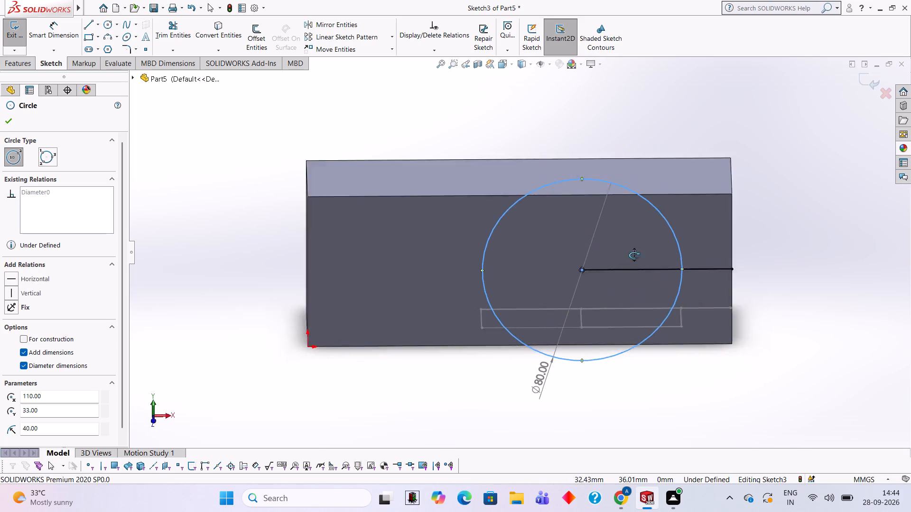
middle_drag(634, 255, 634, 213)
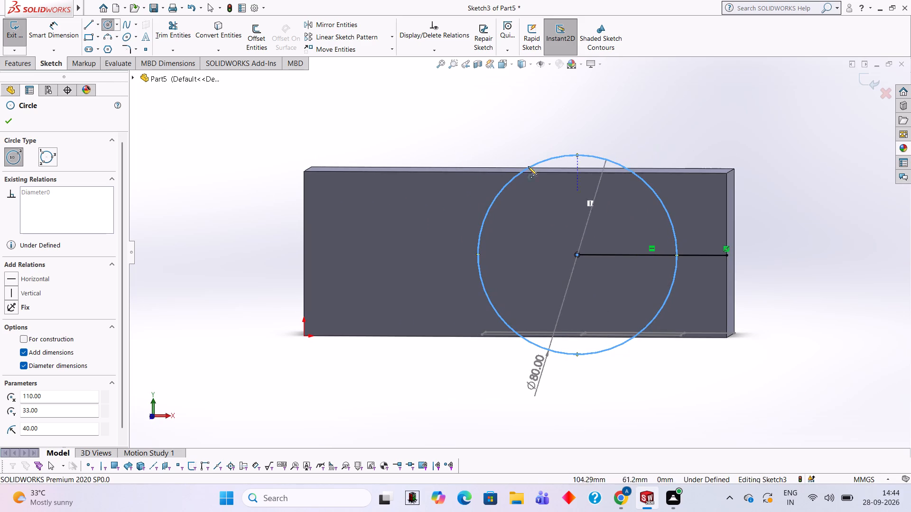
middle_drag(458, 135, 464, 139)
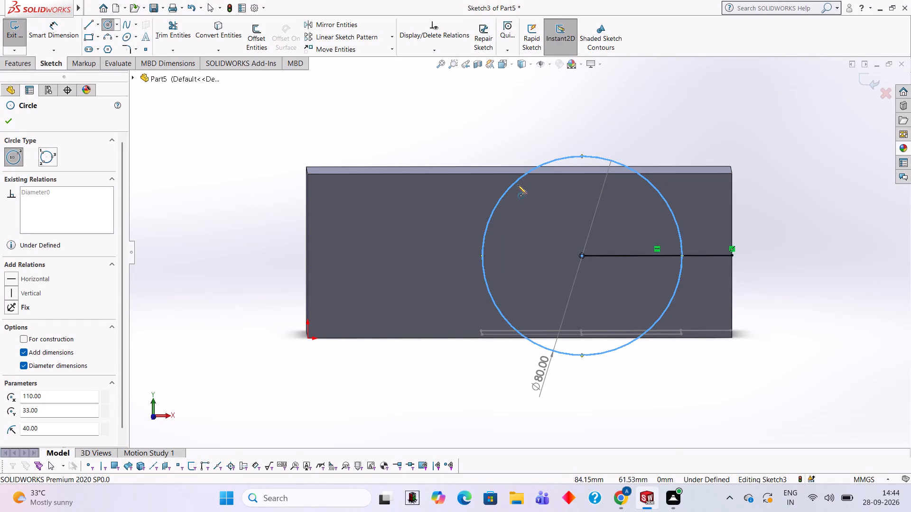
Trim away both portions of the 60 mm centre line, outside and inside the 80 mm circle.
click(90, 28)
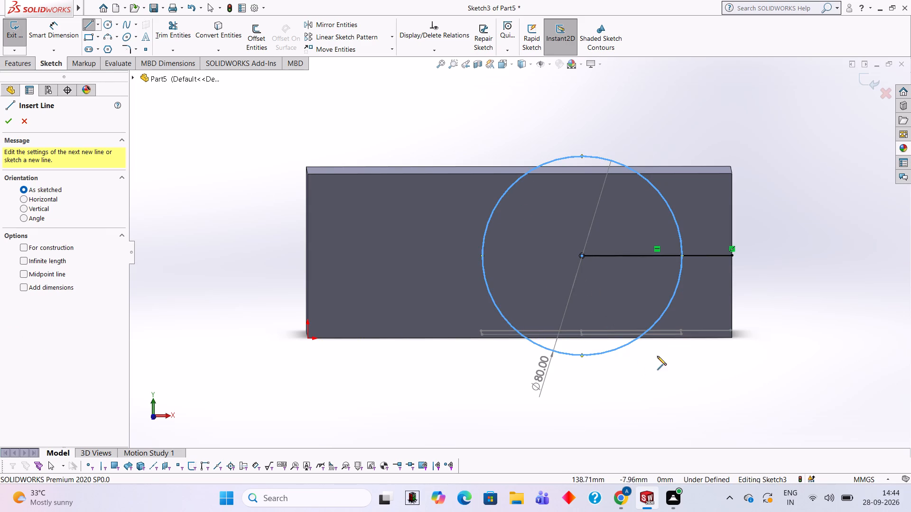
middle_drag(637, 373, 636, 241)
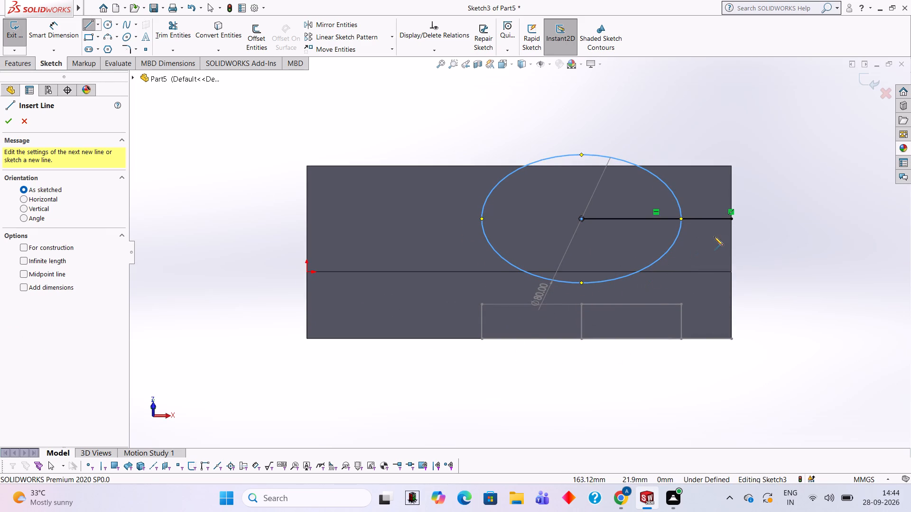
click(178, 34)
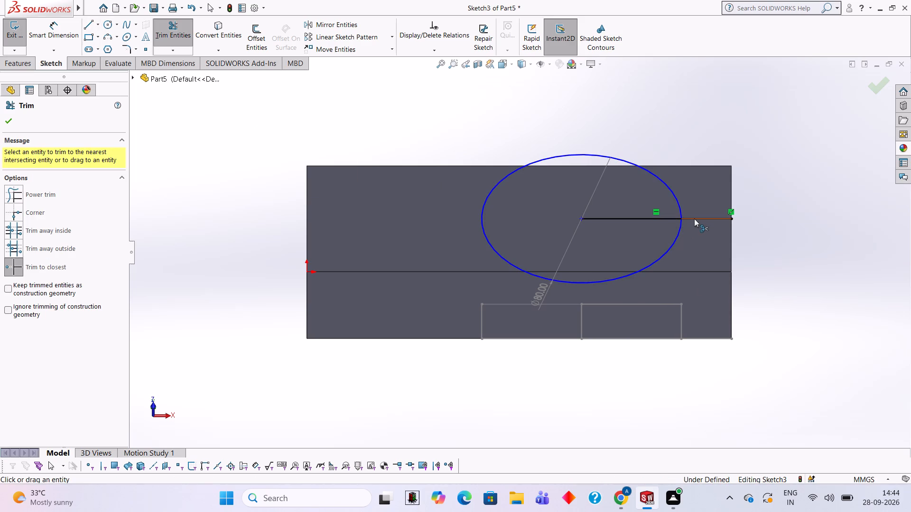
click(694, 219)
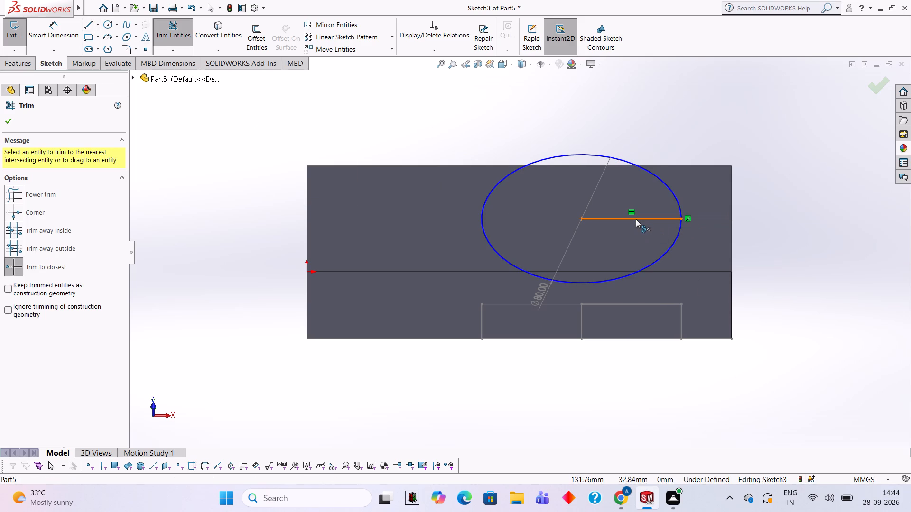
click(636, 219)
Examine the remaining circle and the bottom-face profile together from below, the front and oblique angles.
middle_drag(581, 384, 569, 317)
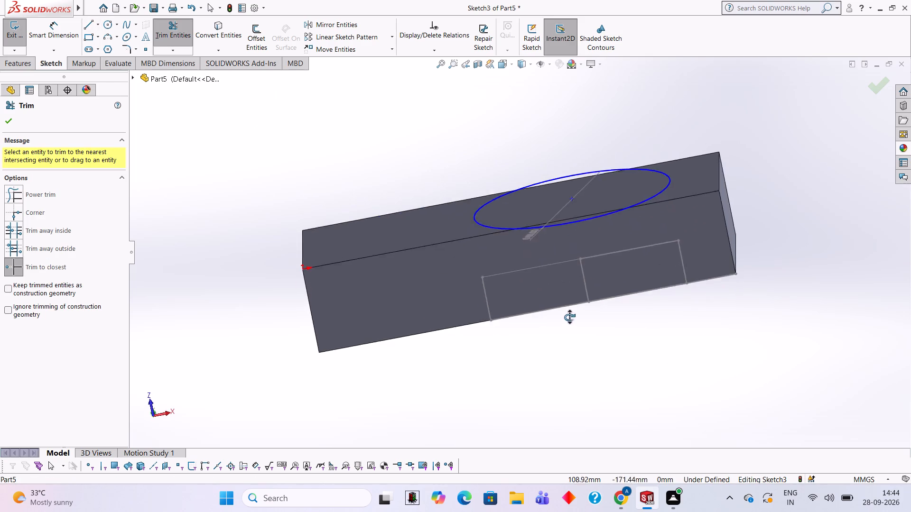
middle_drag(569, 317, 576, 302)
middle_drag(625, 137, 622, 207)
middle_drag(697, 116, 706, 120)
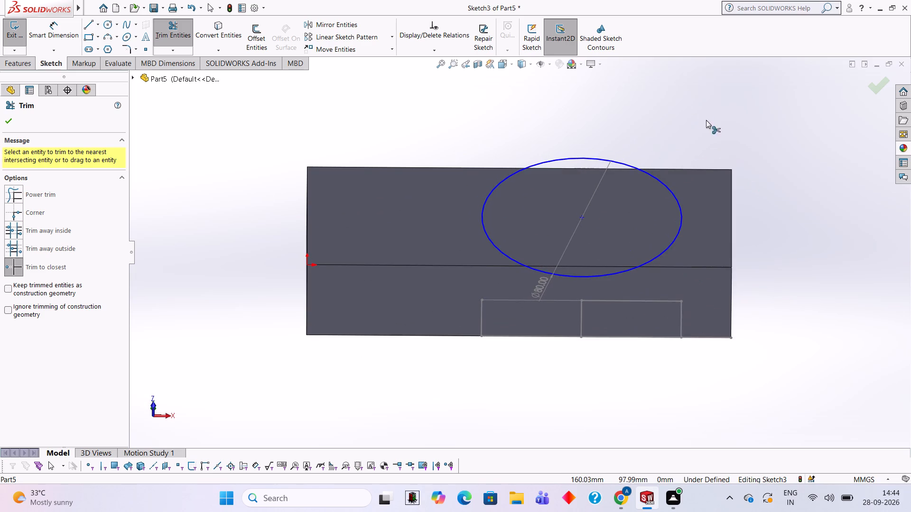
middle_click(589, 354)
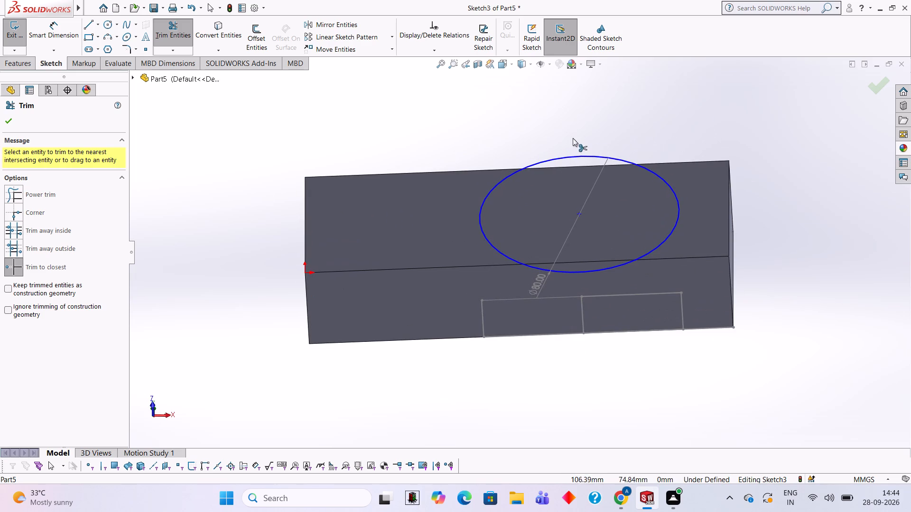
middle_drag(584, 124, 587, 140)
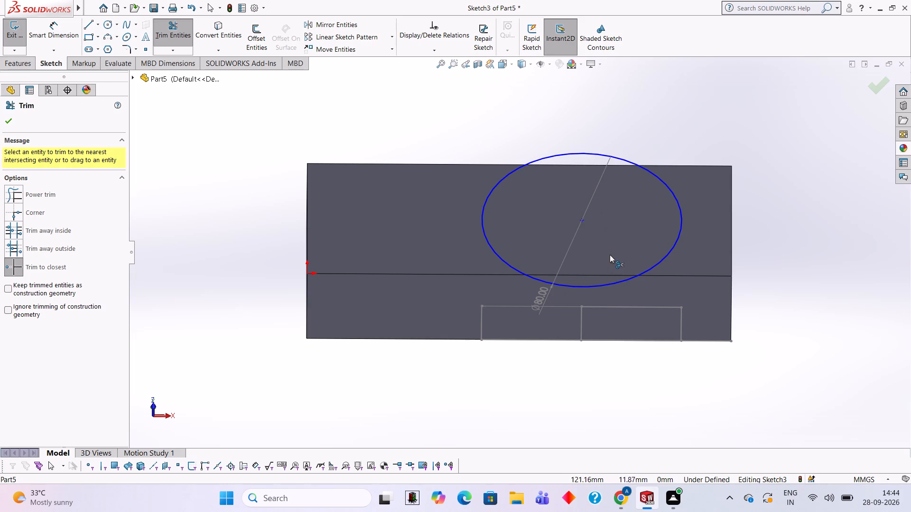
middle_click(720, 137)
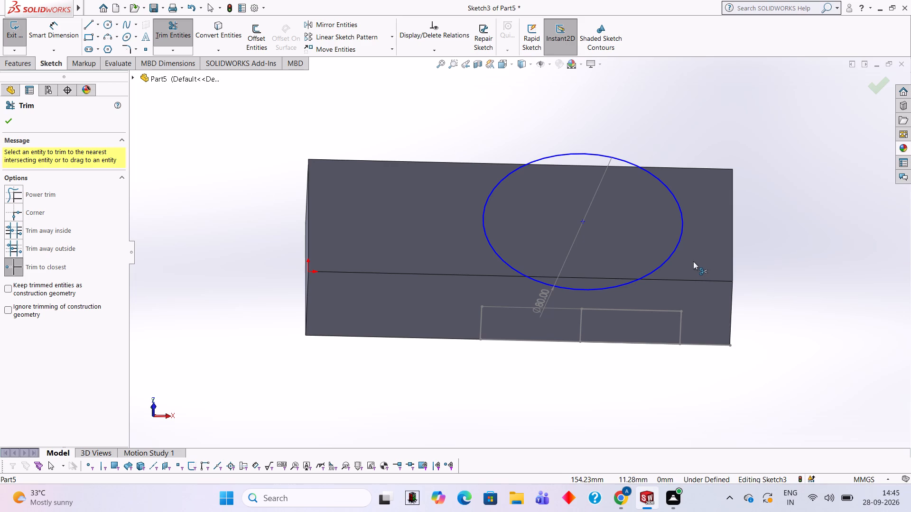
middle_drag(623, 108, 635, 121)
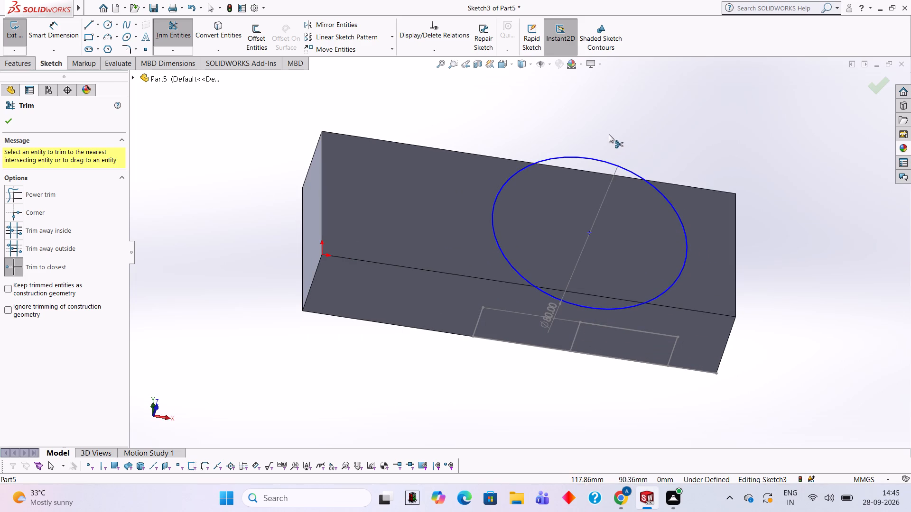
middle_drag(657, 116, 642, 136)
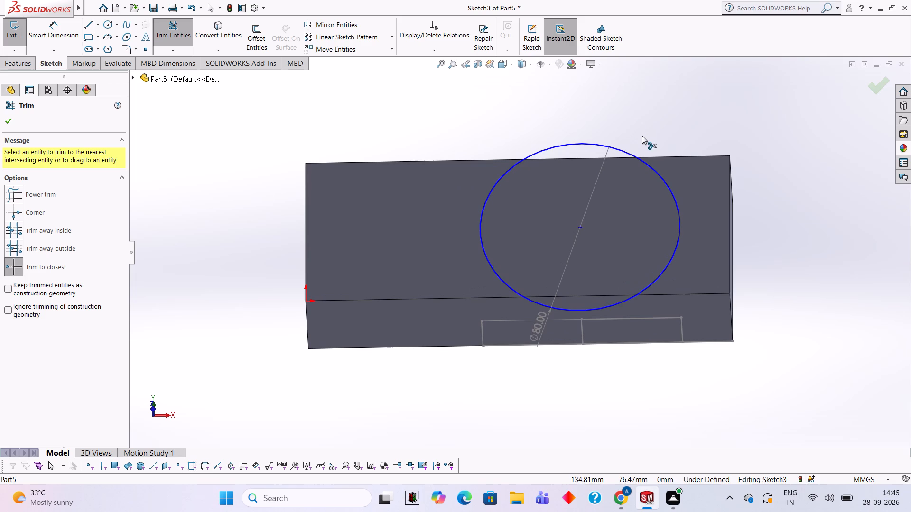
middle_drag(625, 115, 633, 180)
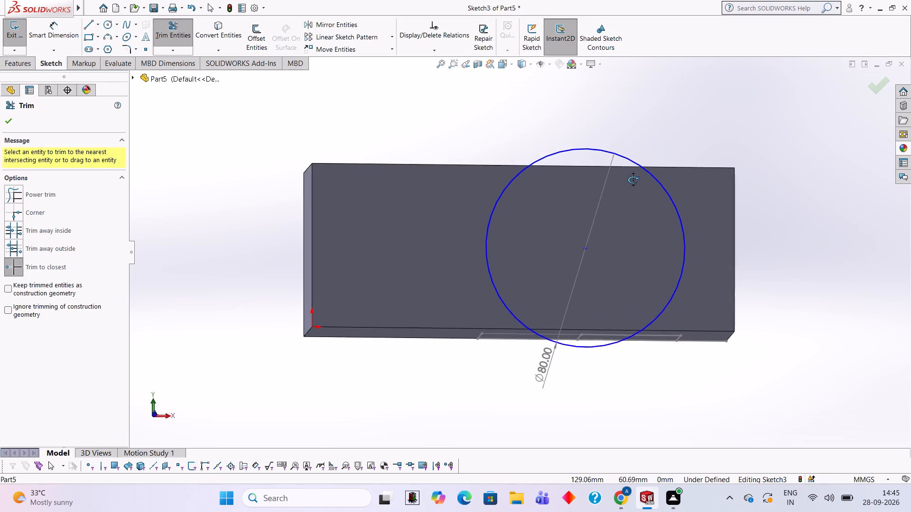
middle_drag(633, 180, 617, 198)
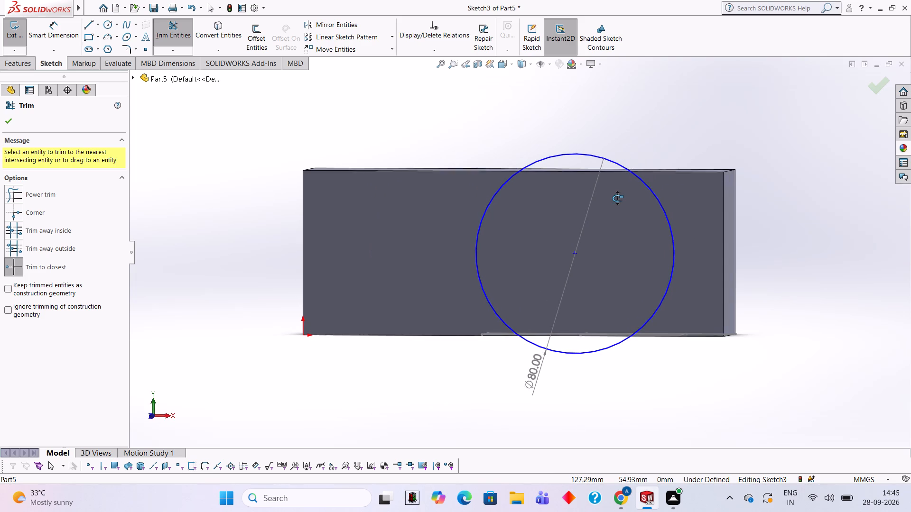
middle_drag(617, 198, 625, 199)
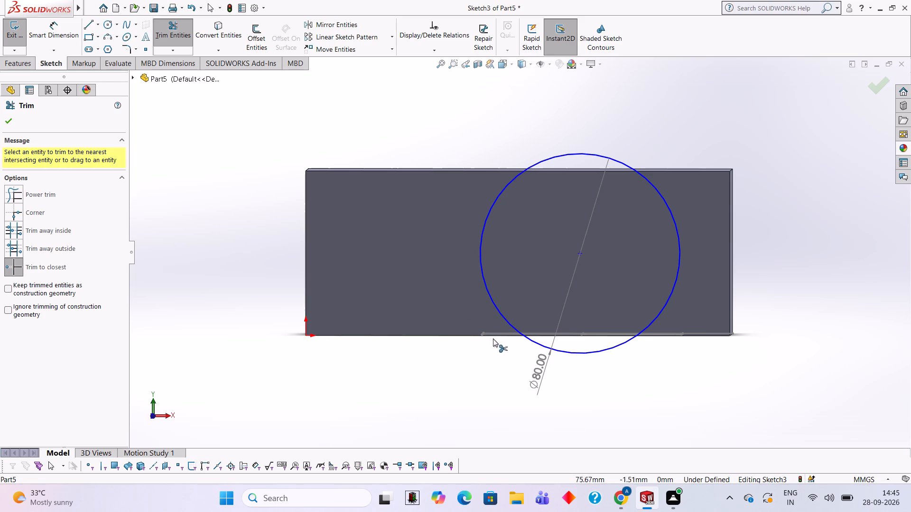
middle_drag(456, 367, 449, 361)
middle_drag(449, 361, 454, 253)
middle_drag(433, 270, 447, 198)
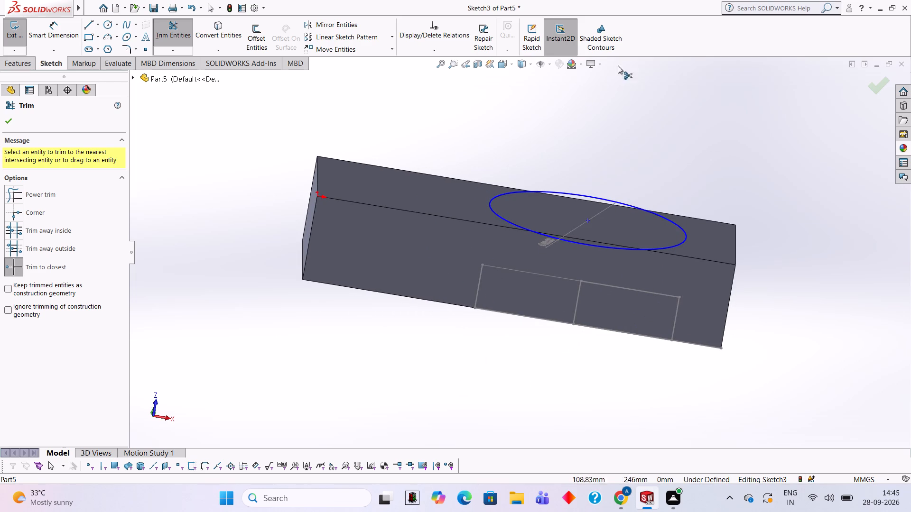
Undo the trims, the 80 mm circle, the 60 mm line and the whole sketch on the front face.
key(ctrl+z)
key(ctrl+z)
key(ctrl+z)
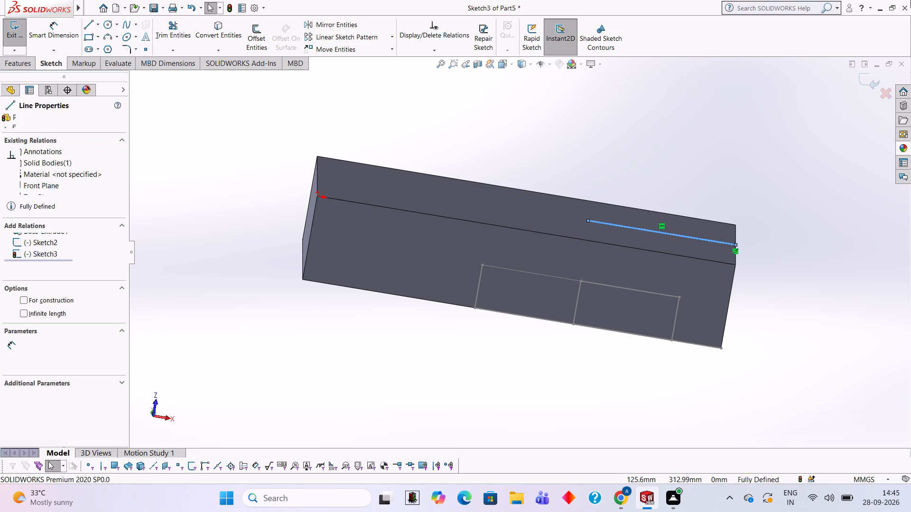
key(ctrl+z)
key(ctrl+z)
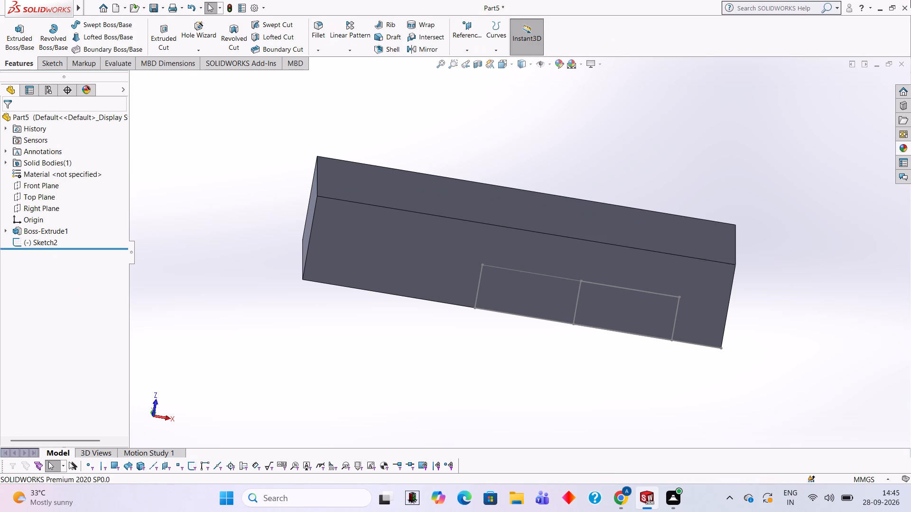
Undo all the lines of the stepped profile on the bottom face and exit the empty sketch.
key(ctrl+z)
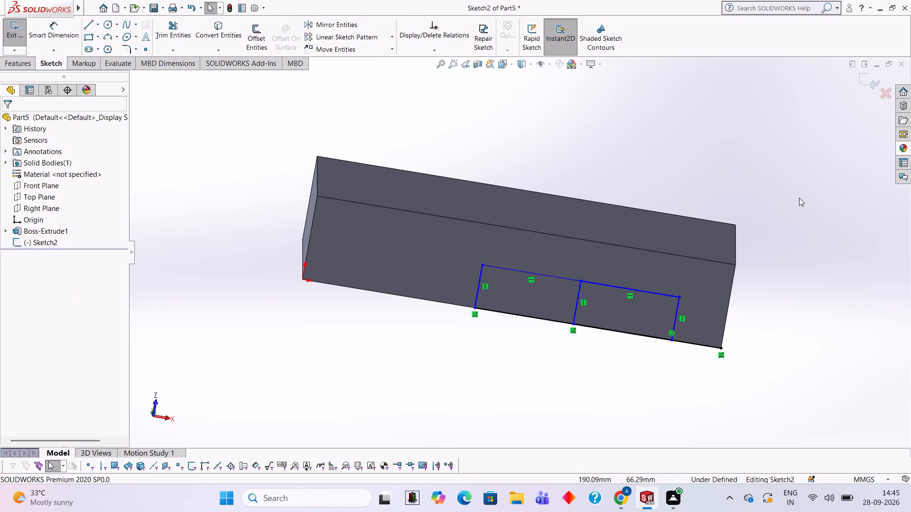
key(ctrl+z)
key(ctrl+z)
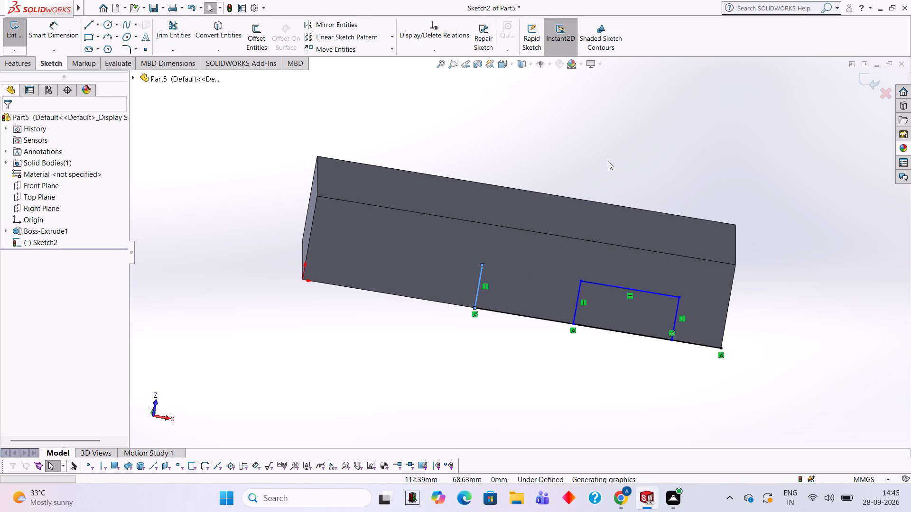
key(ctrl+z)
key(ctrl+z)
key(ctrl+z)
key(ctrl+z)
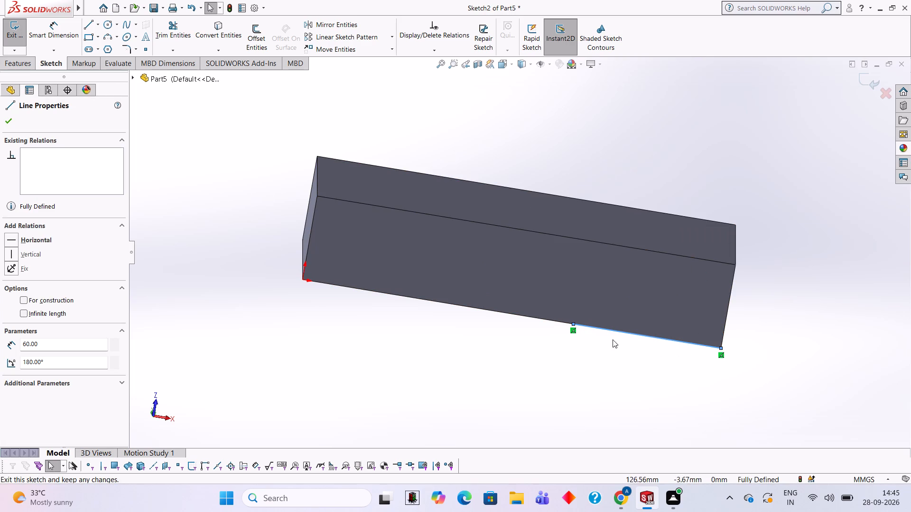
key(ctrl+z)
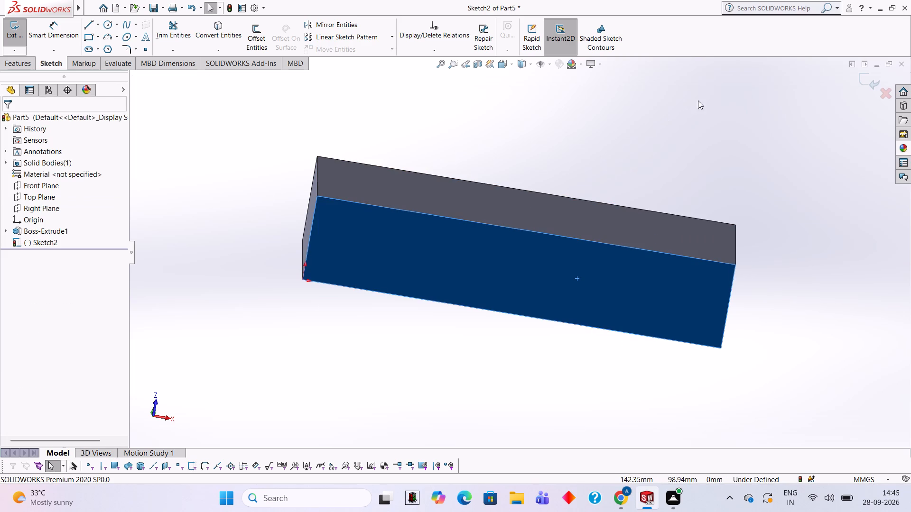
click(865, 80)
Open a new sketch on the block's 170 × 35 mm bottom face, viewed normal to the face.
click(568, 248)
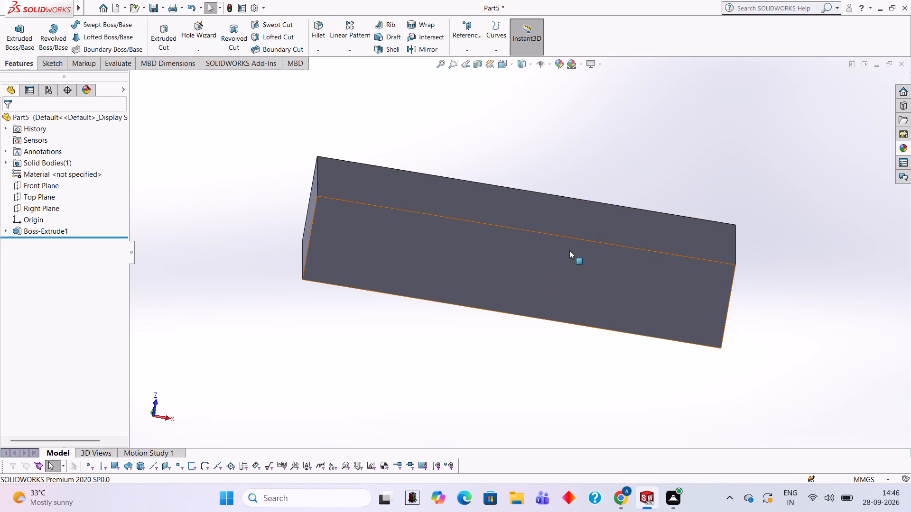
click(607, 222)
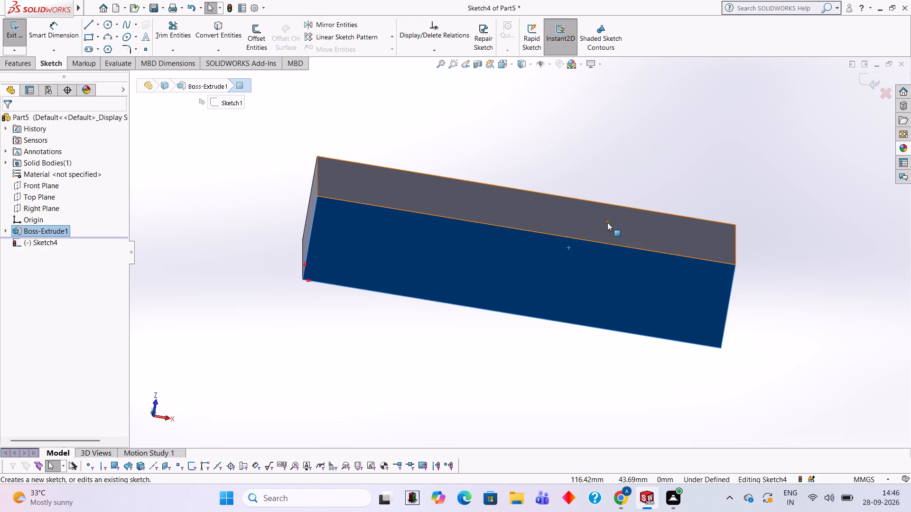
key(ctrl+8)
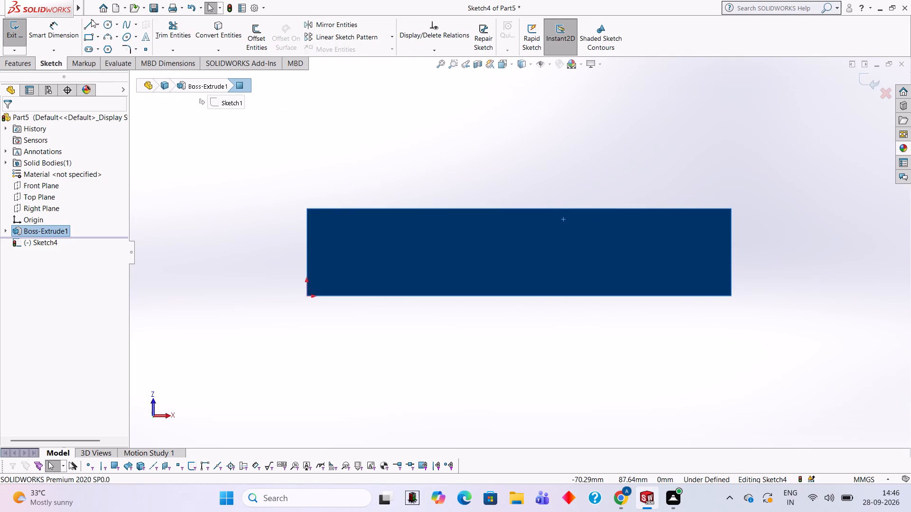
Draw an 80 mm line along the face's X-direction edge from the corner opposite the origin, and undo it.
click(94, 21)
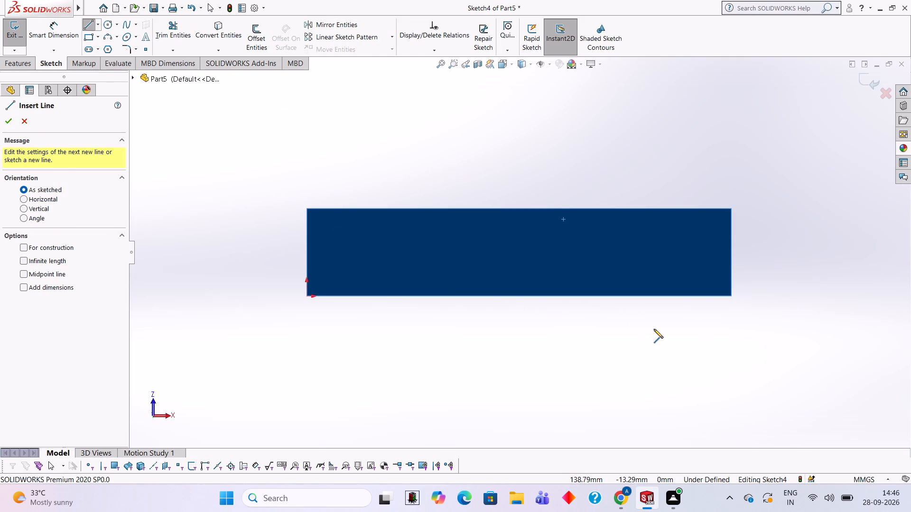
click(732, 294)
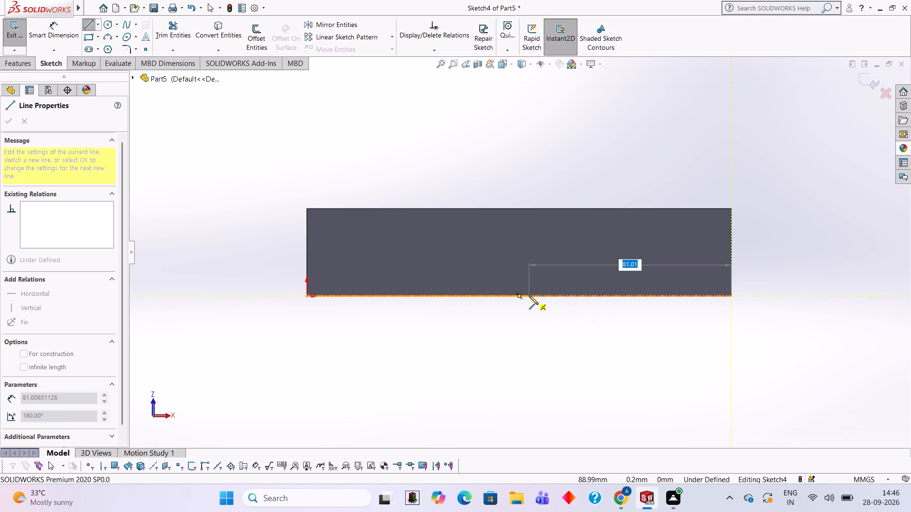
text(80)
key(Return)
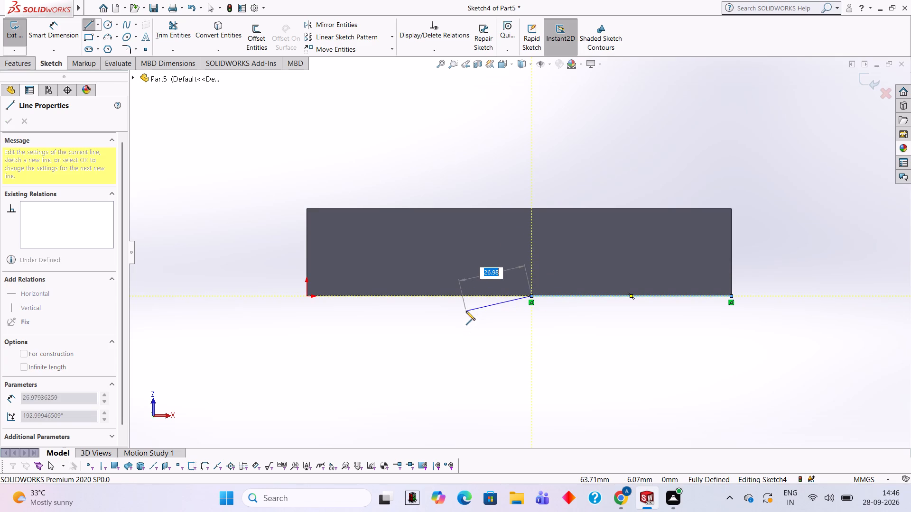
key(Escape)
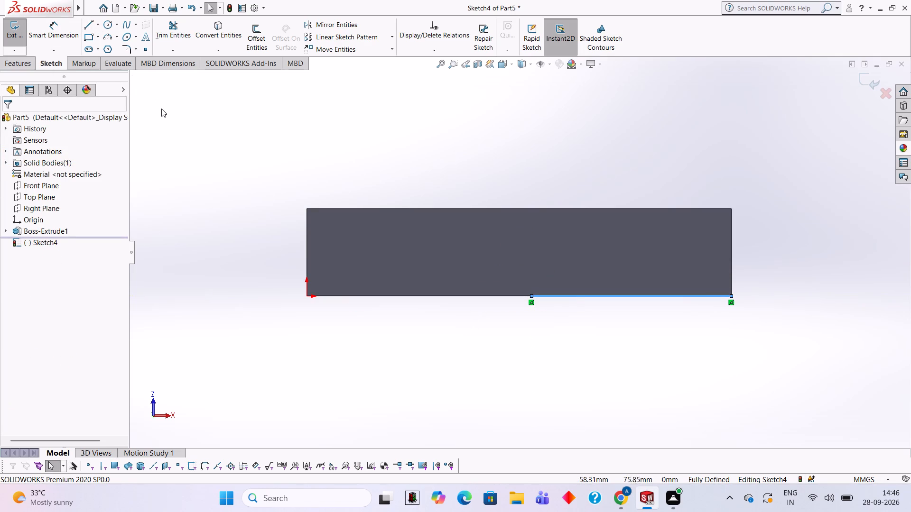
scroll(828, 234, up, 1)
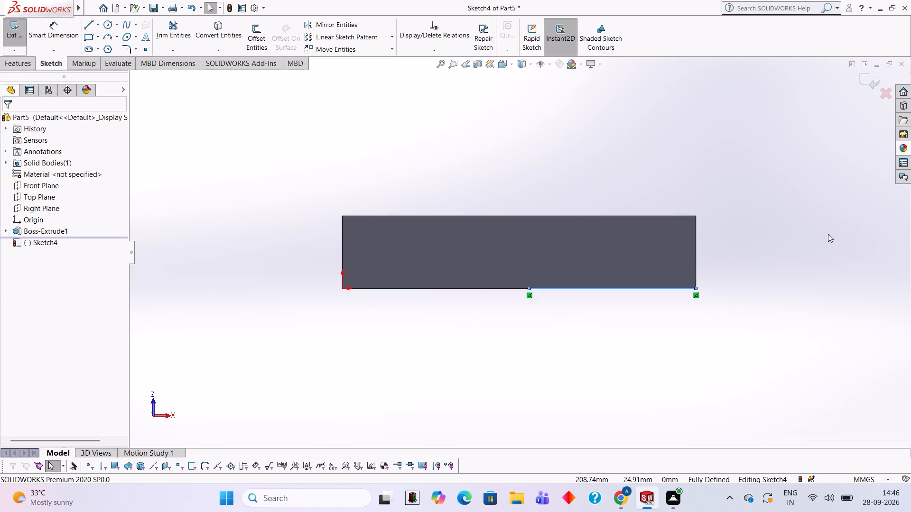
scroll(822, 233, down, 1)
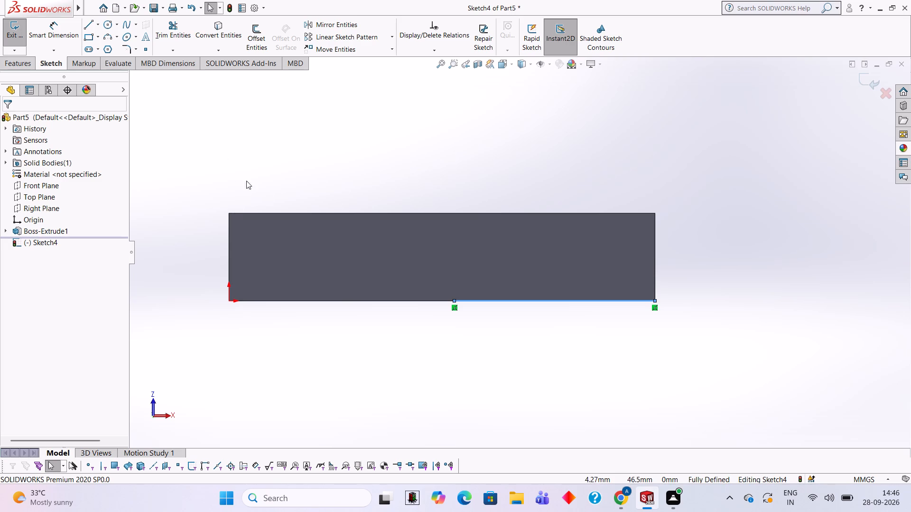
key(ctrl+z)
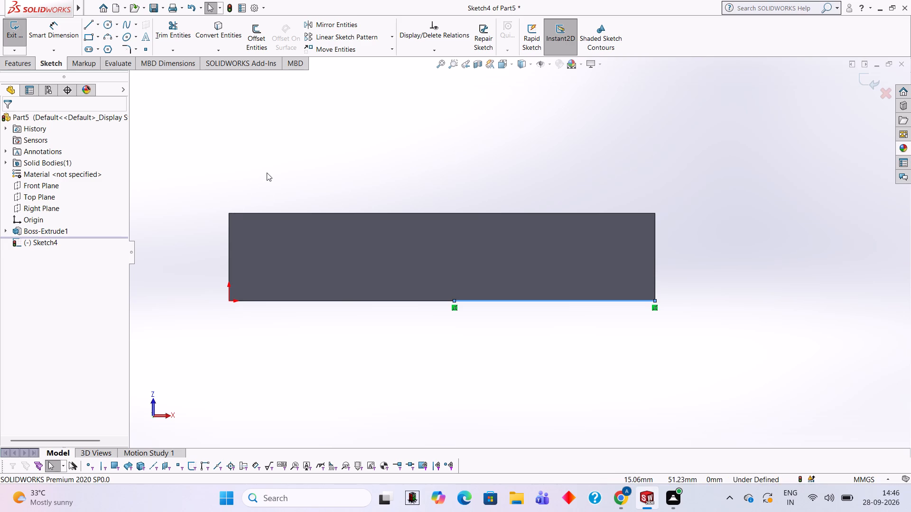
Draw a 60 mm line along the origin-side long edge from its far corner, and a 35 mm perpendicular line to the opposite edge.
click(97, 23)
click(88, 23)
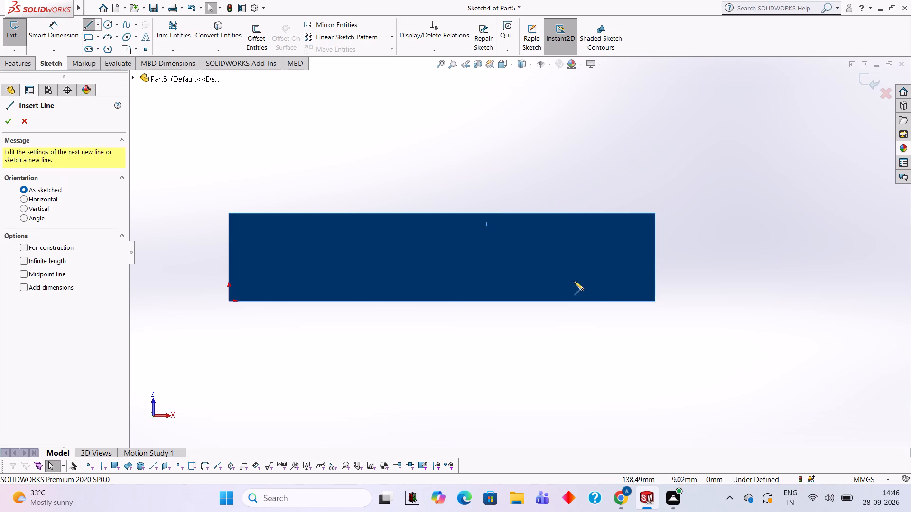
click(654, 299)
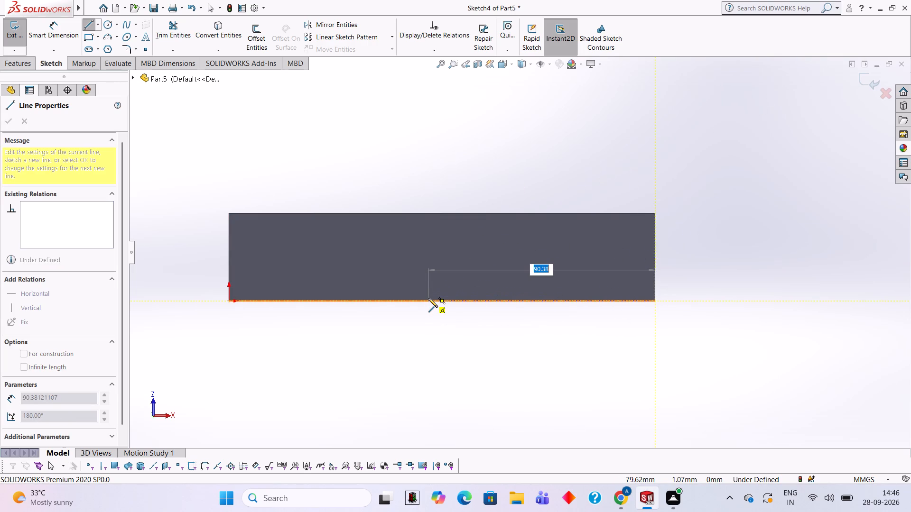
key(6)
key(0)
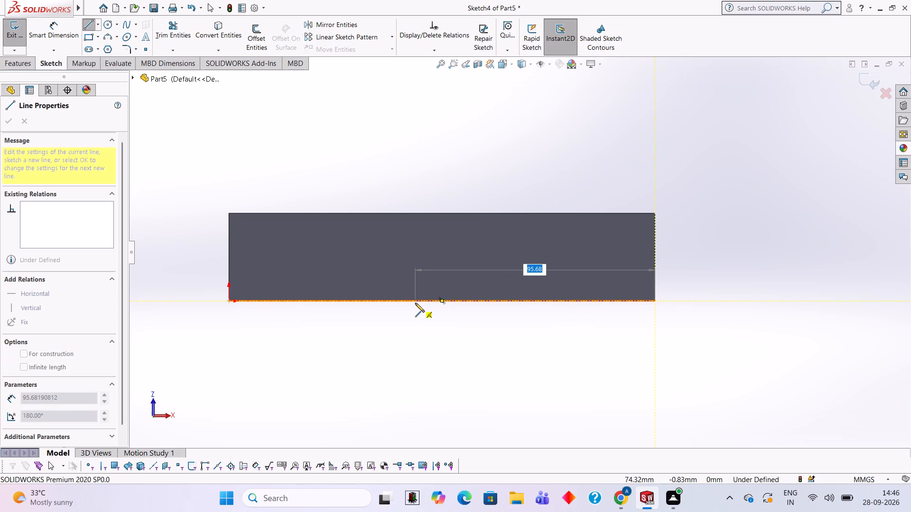
text(60)
key(Return)
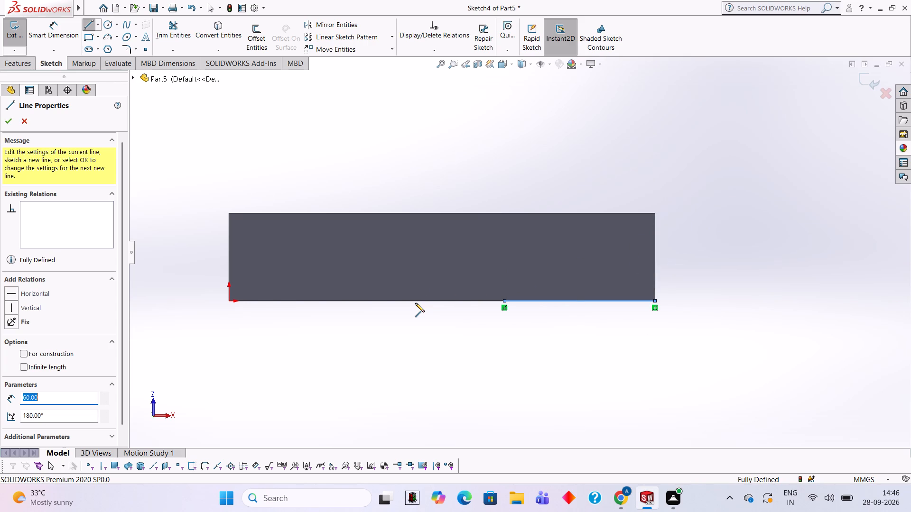
click(506, 214)
key(Escape)
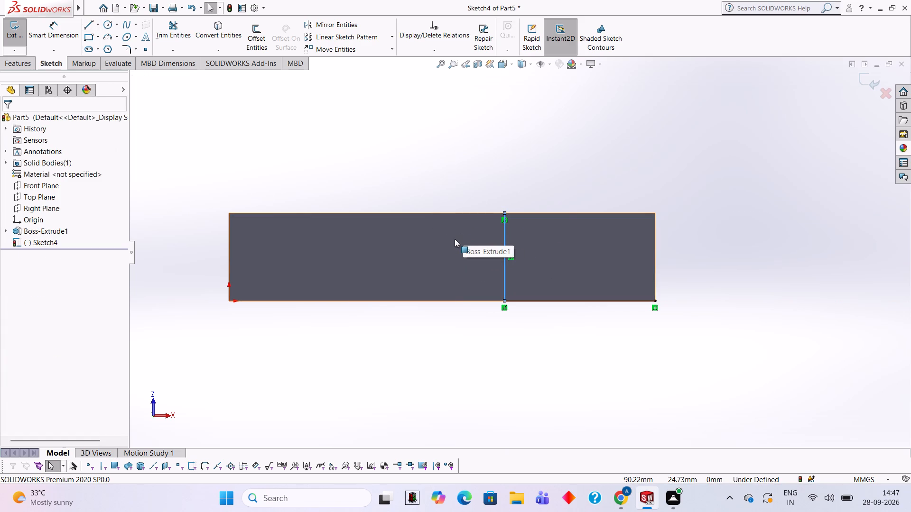
From the foot of the 35 mm line, draw a 20 mm line along the edge towards the far corner and a 40 mm line back.
click(88, 30)
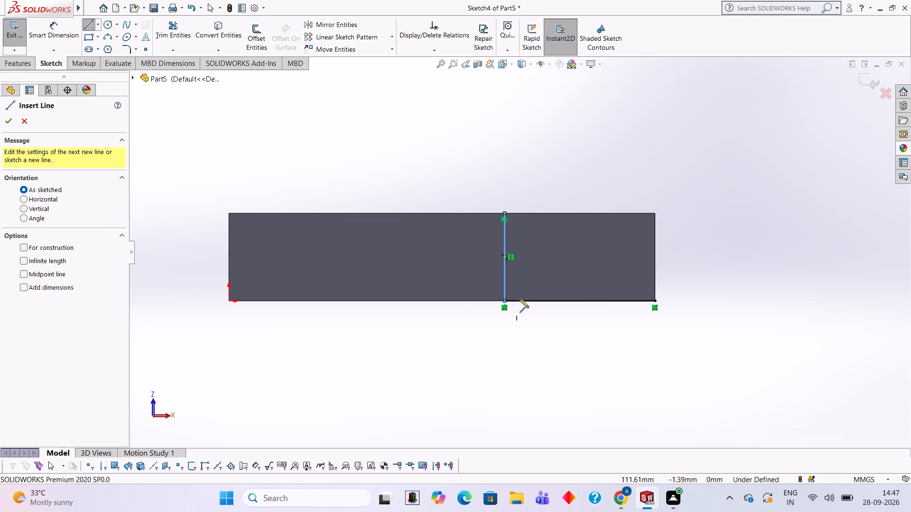
click(504, 300)
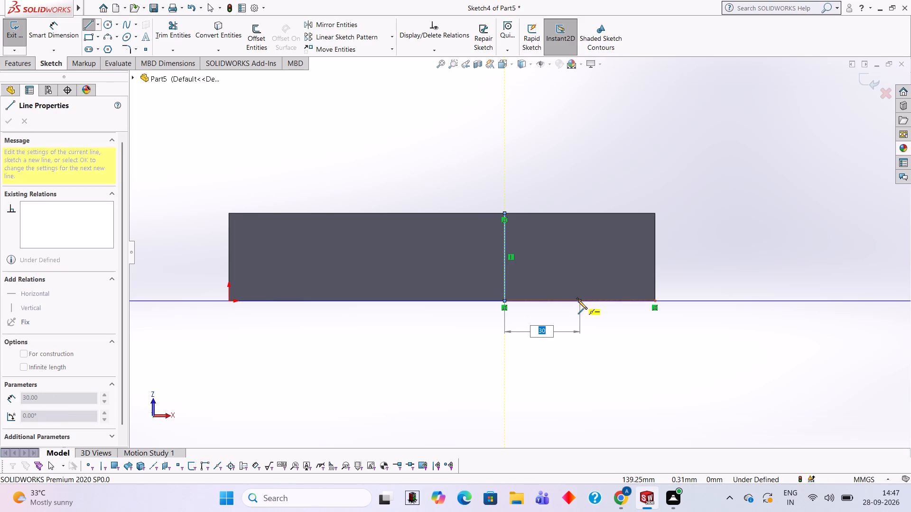
text(20)
key(Return)
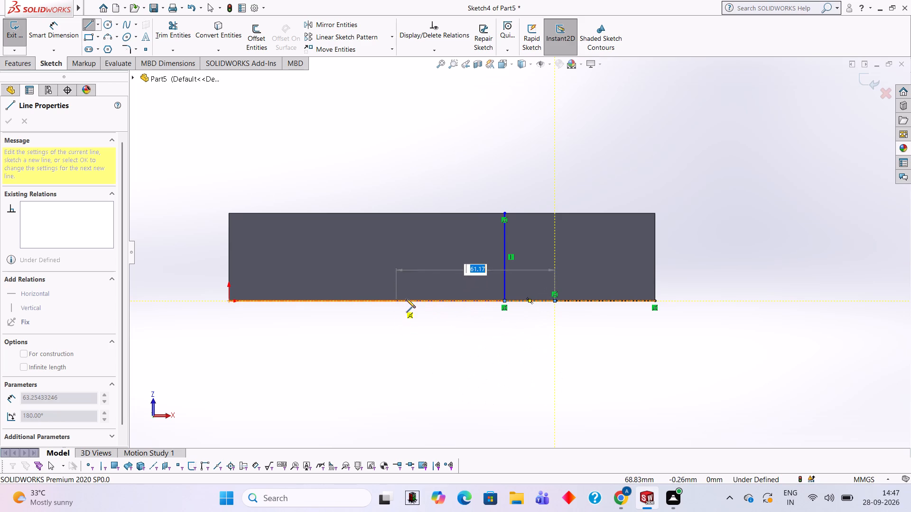
text(40)
key(Return)
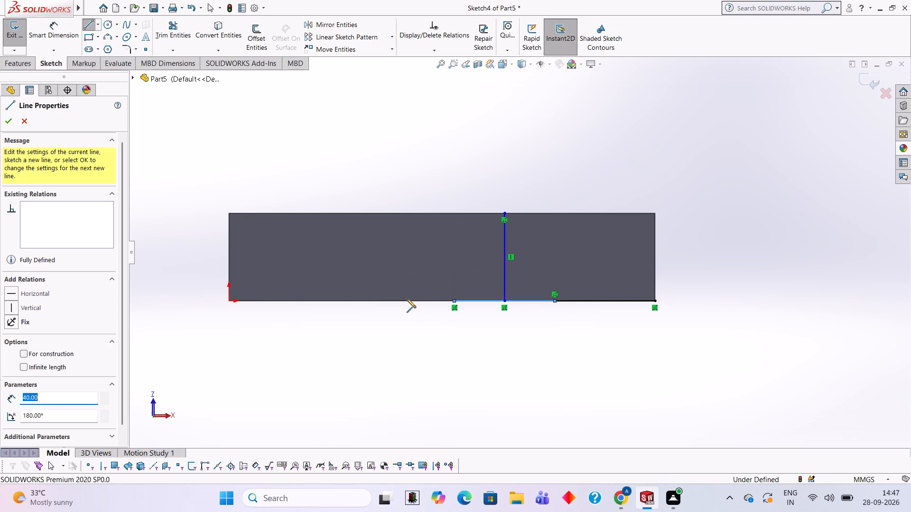
key(Escape)
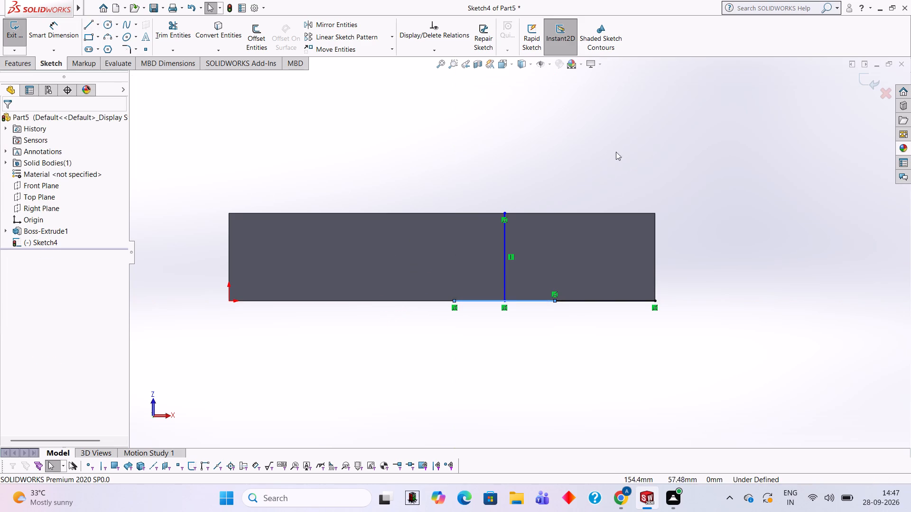
Close a 40 × 18 mm rectangle on the 40 mm edge line with an 18 mm side, a parallel 40 mm line and a second side.
middle_drag(616, 130, 617, 174)
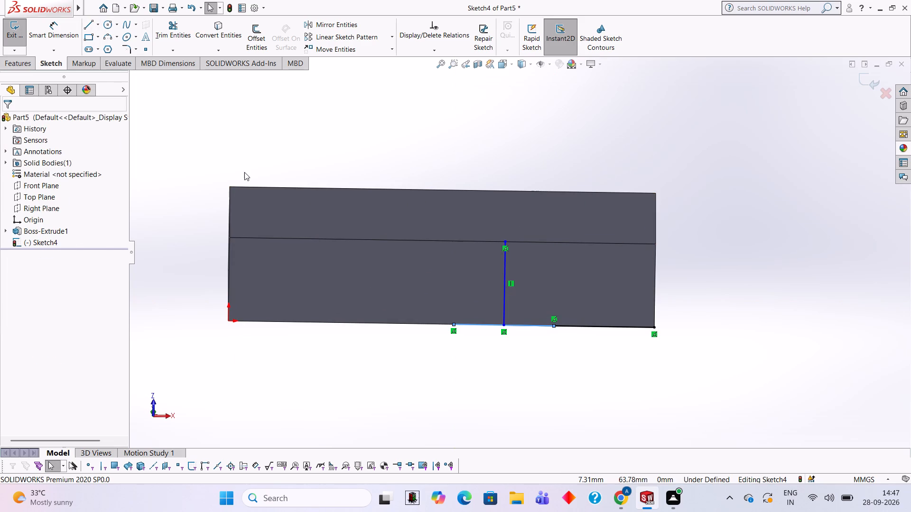
click(108, 24)
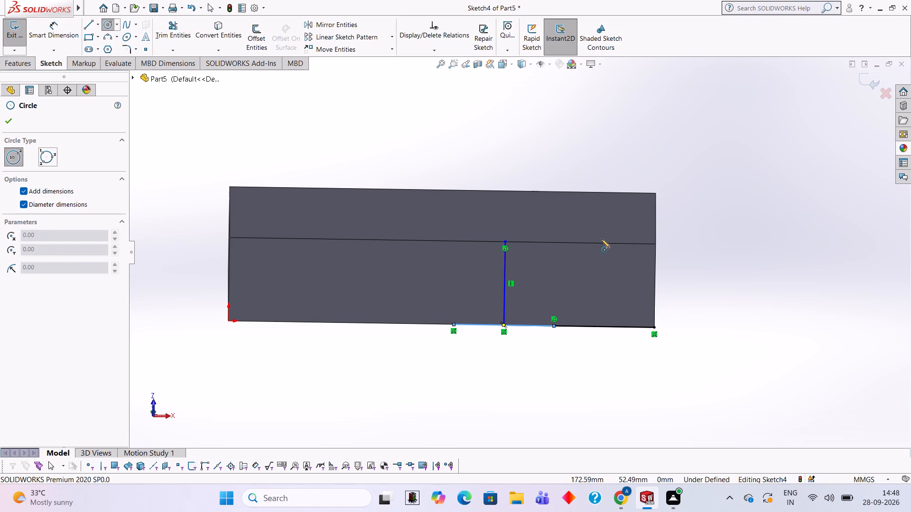
click(88, 20)
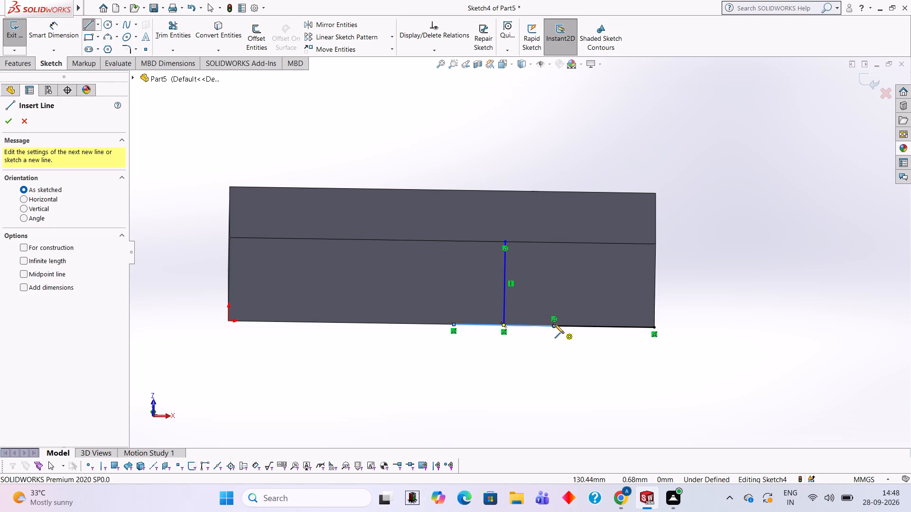
click(553, 325)
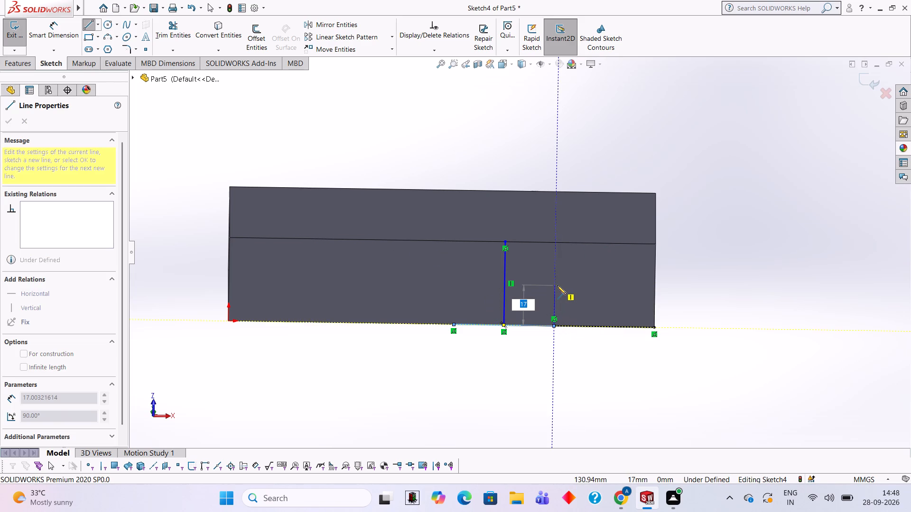
key(2)
key(BackSpace)
text(18)
key(Return)
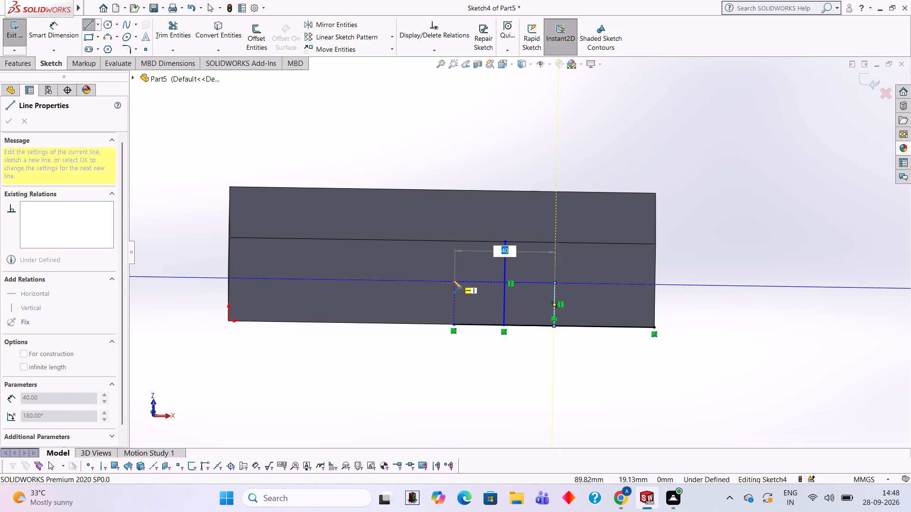
click(454, 282)
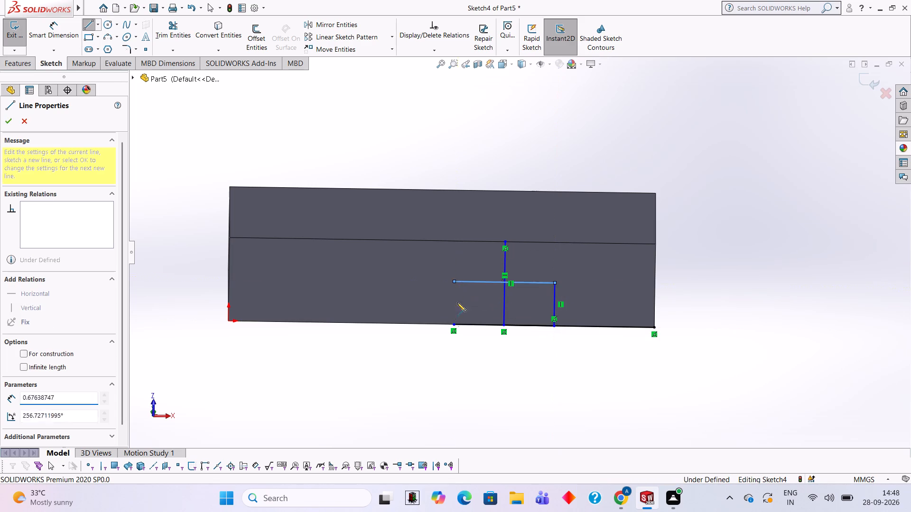
click(454, 324)
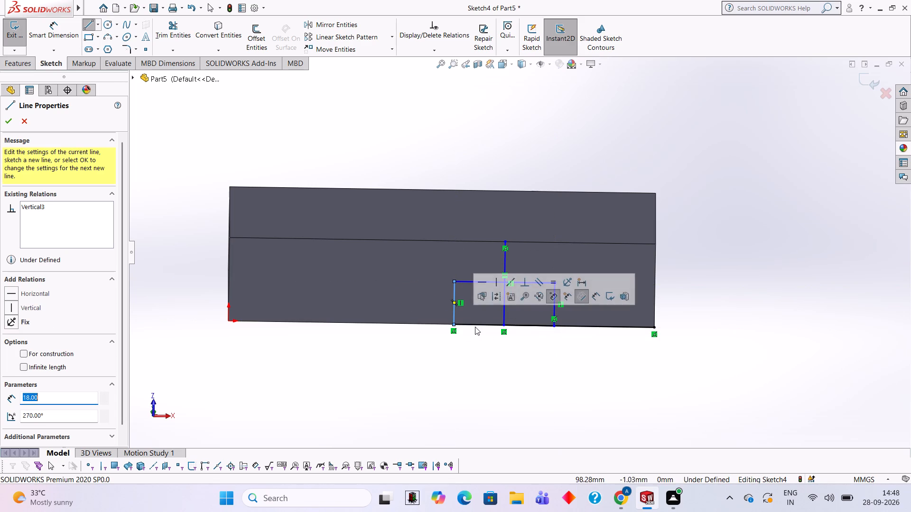
key(Escape)
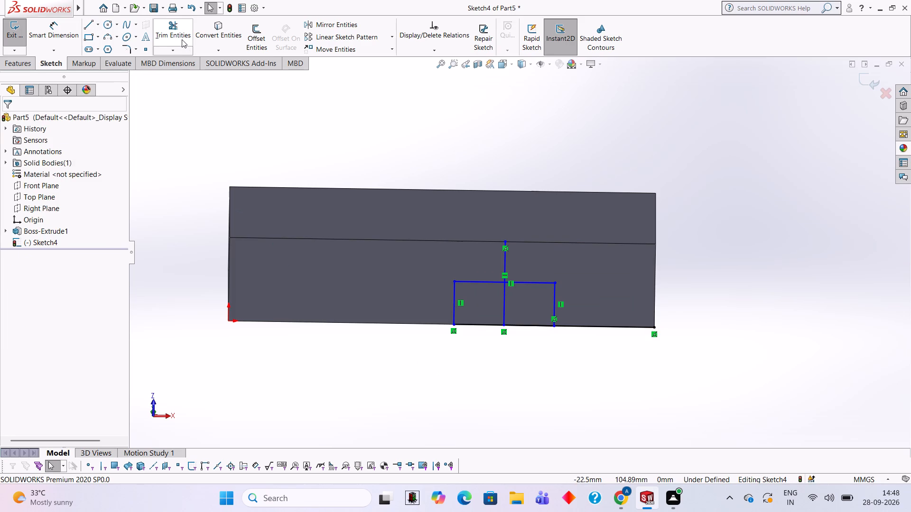
Trim away both portions of the perpendicular centre line, outside and inside the 40 × 18 mm rectangle.
click(182, 39)
click(503, 266)
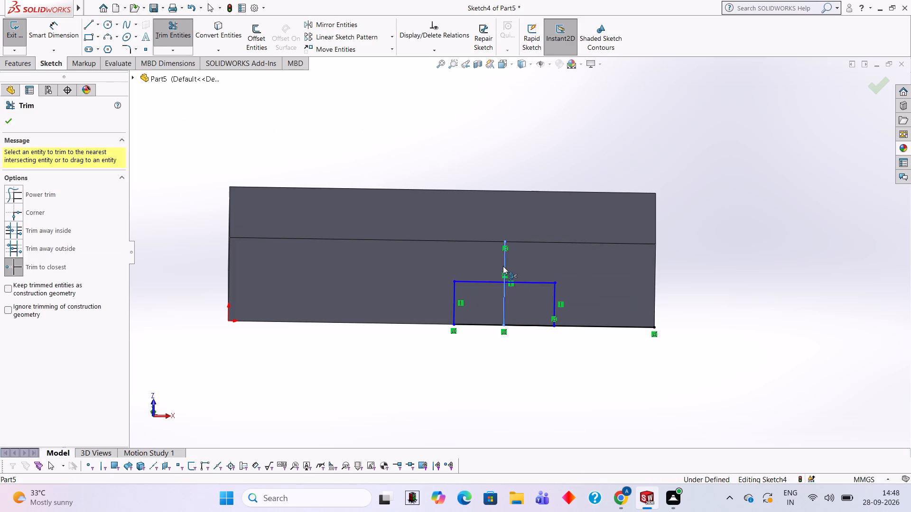
click(505, 300)
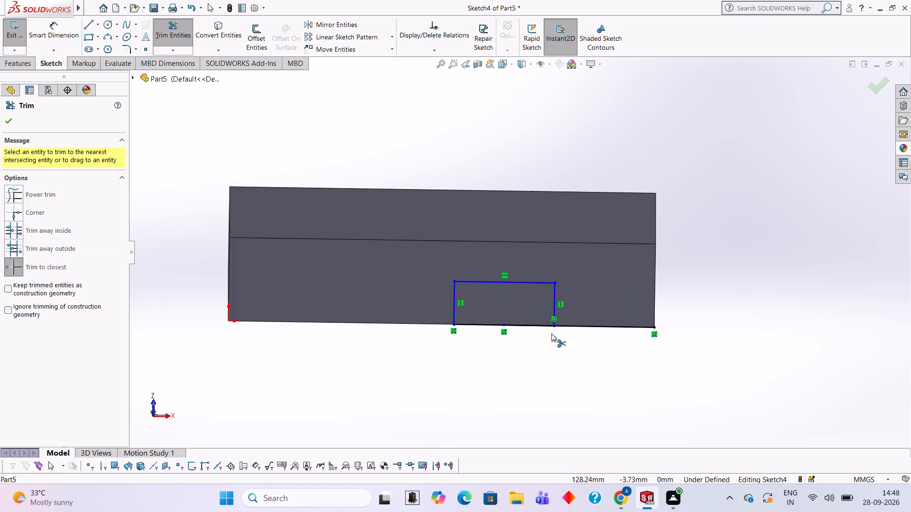
Cut-extrude the 40 × 18 mm rectangle region with a blind depth of 66 mm through the block.
middle_drag(735, 255, 732, 159)
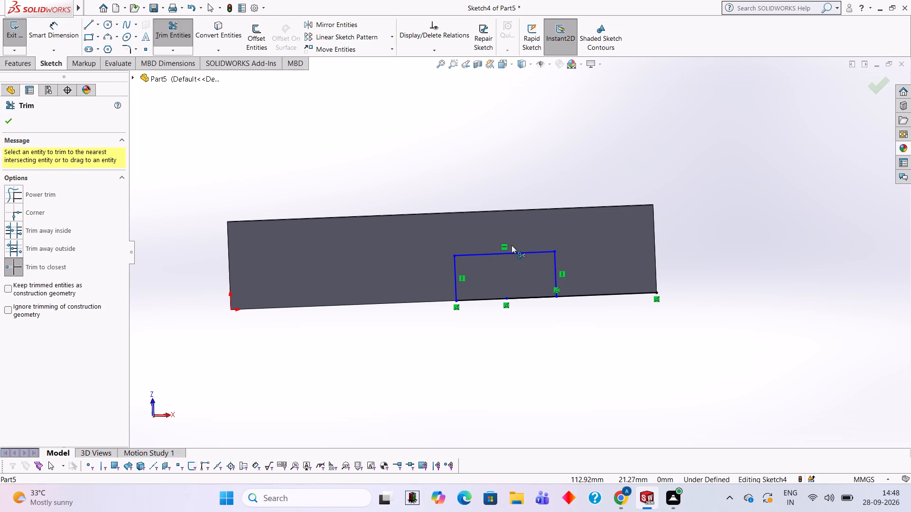
click(21, 64)
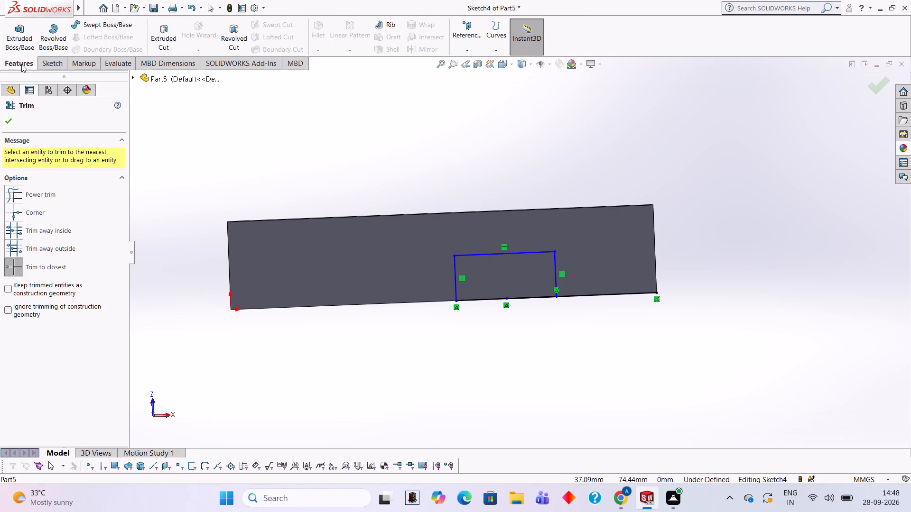
click(157, 41)
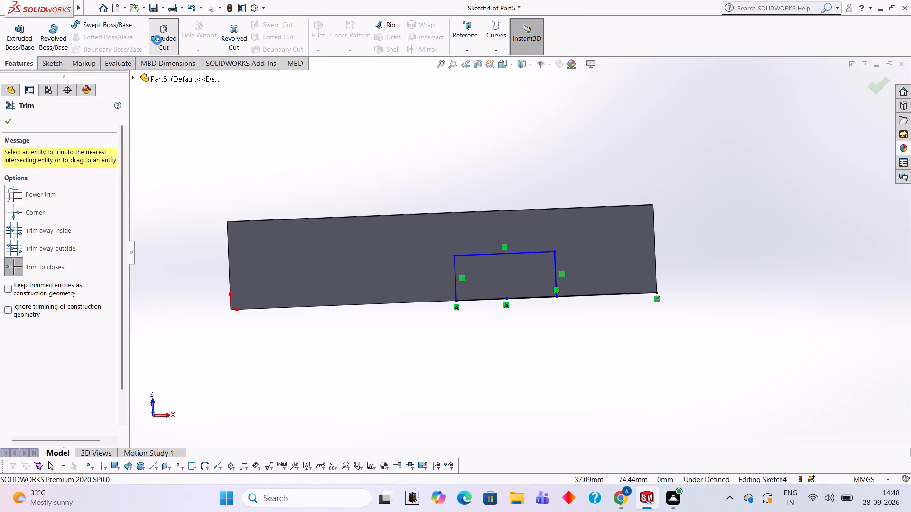
middle_drag(508, 100, 476, 188)
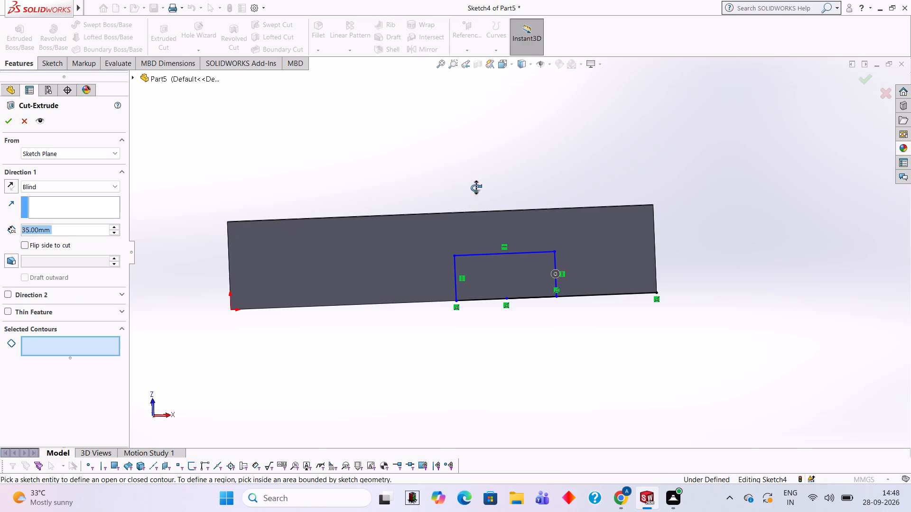
middle_drag(476, 188, 498, 250)
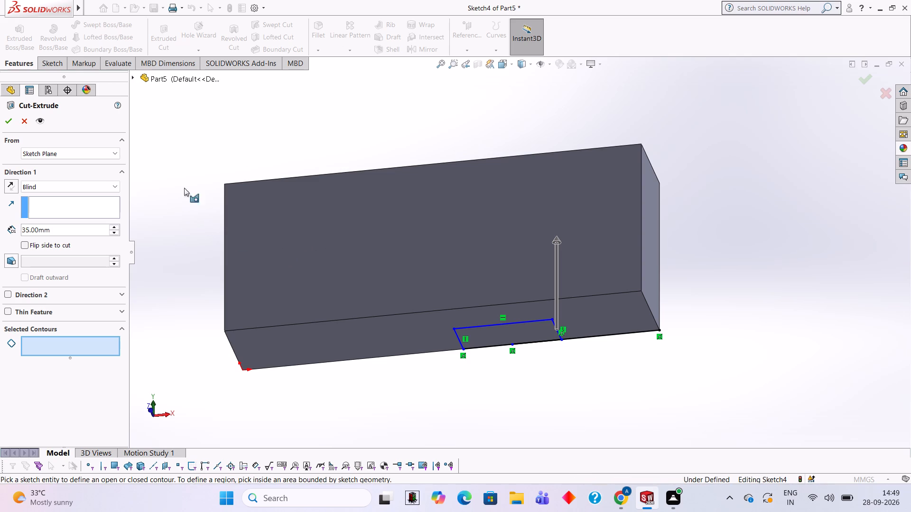
middle_drag(326, 133, 335, 207)
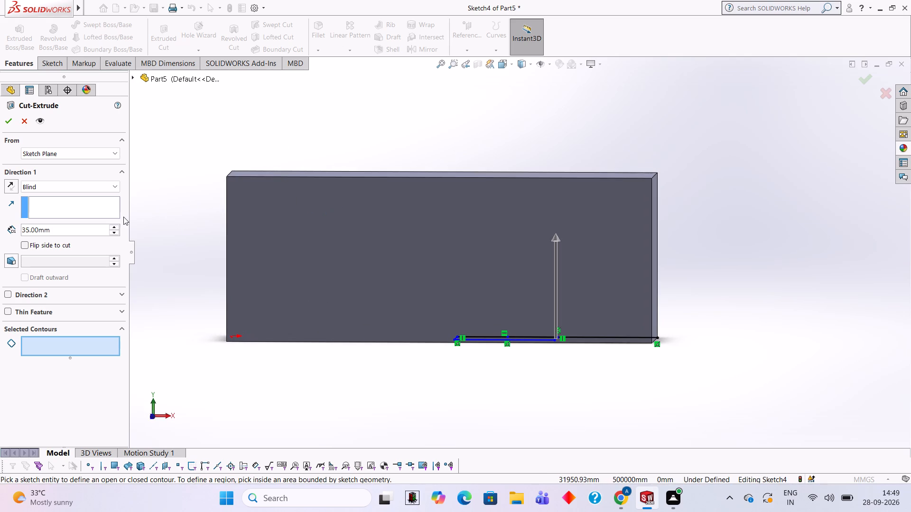
click(90, 230)
key(BackSpace)
key(BackSpace)
key(BackSpace)
key(BackSpace)
key(BackSpace)
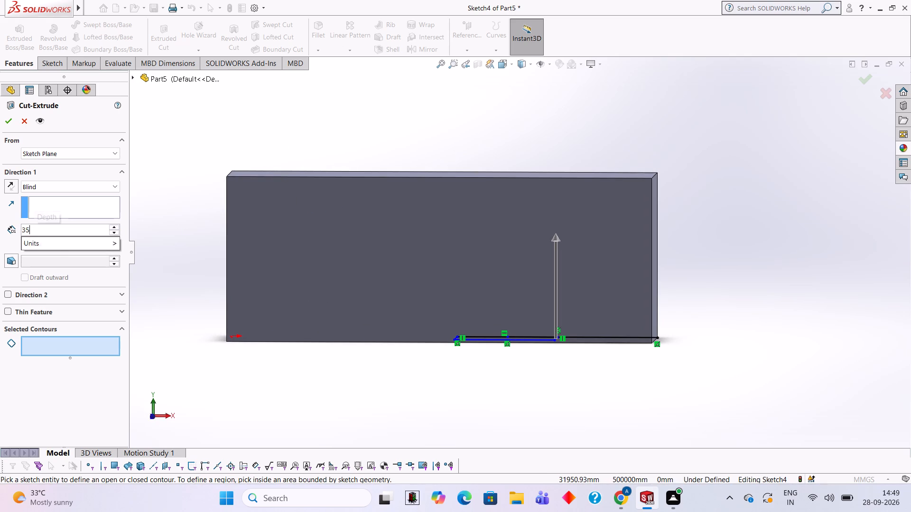
key(BackSpace)
key(BackSpace)
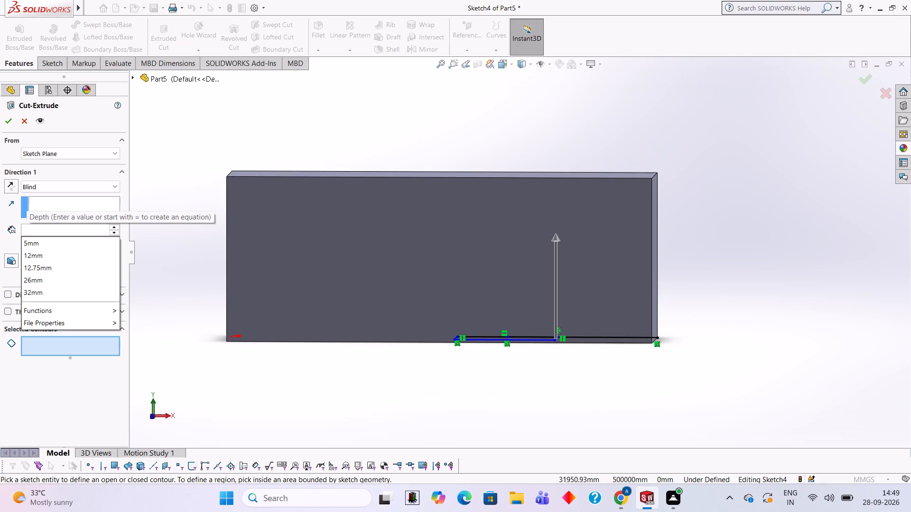
text(66)
key(Return)
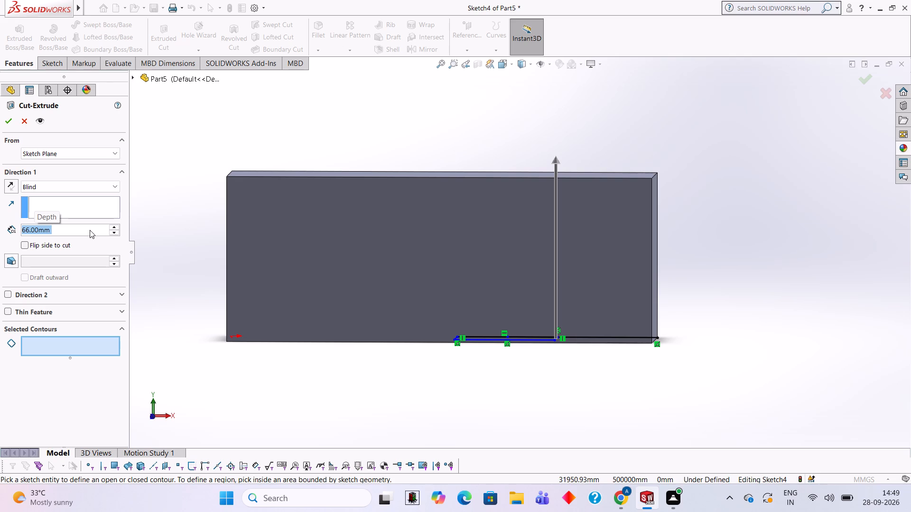
middle_drag(480, 389, 464, 242)
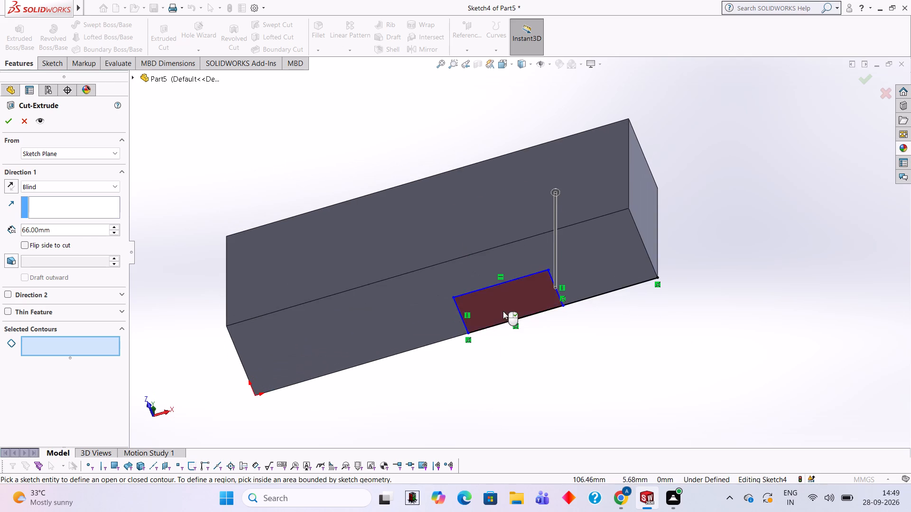
click(503, 311)
middle_drag(392, 190, 410, 325)
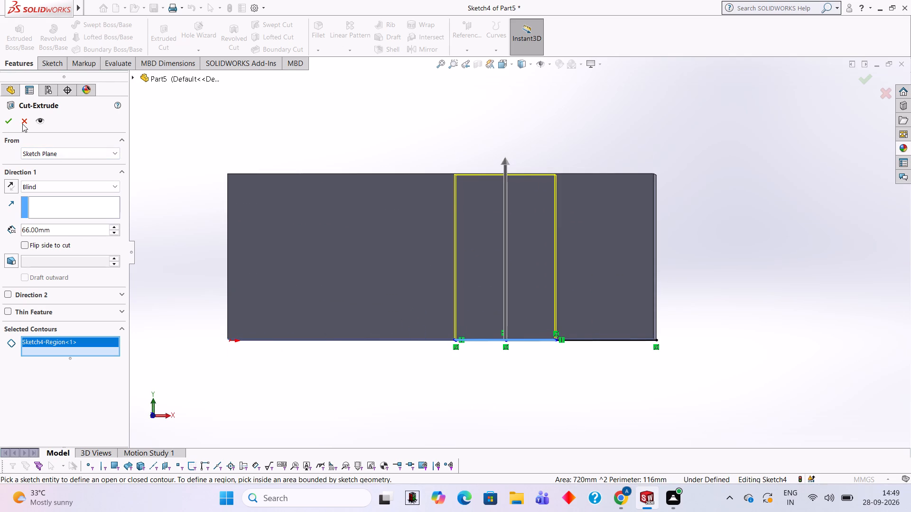
click(8, 116)
click(408, 130)
Examine the notched block from several sides to check the shape of the cut.
middle_drag(441, 373, 444, 197)
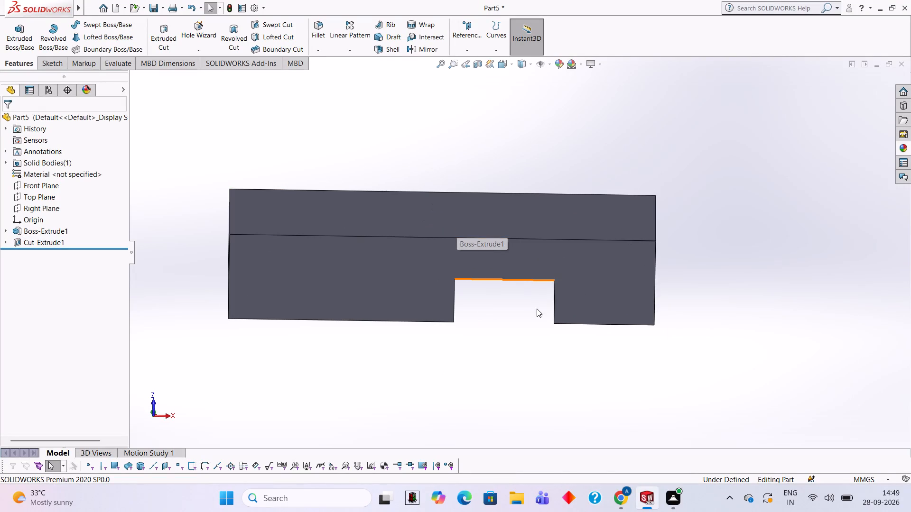
middle_drag(675, 234, 673, 189)
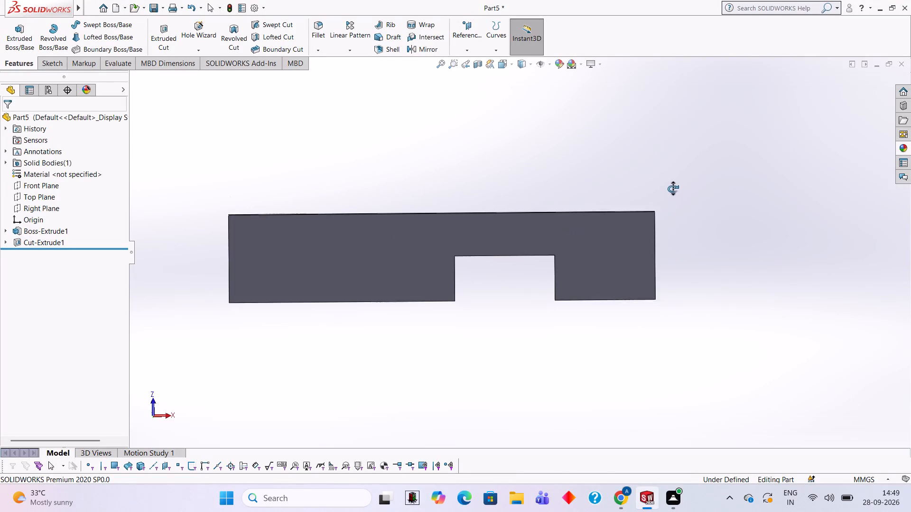
middle_drag(673, 189, 677, 217)
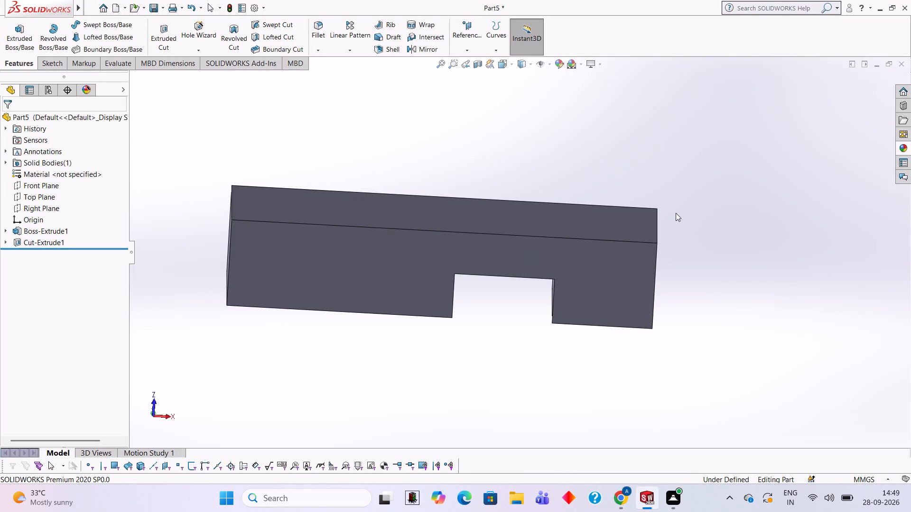
middle_drag(671, 240, 752, 338)
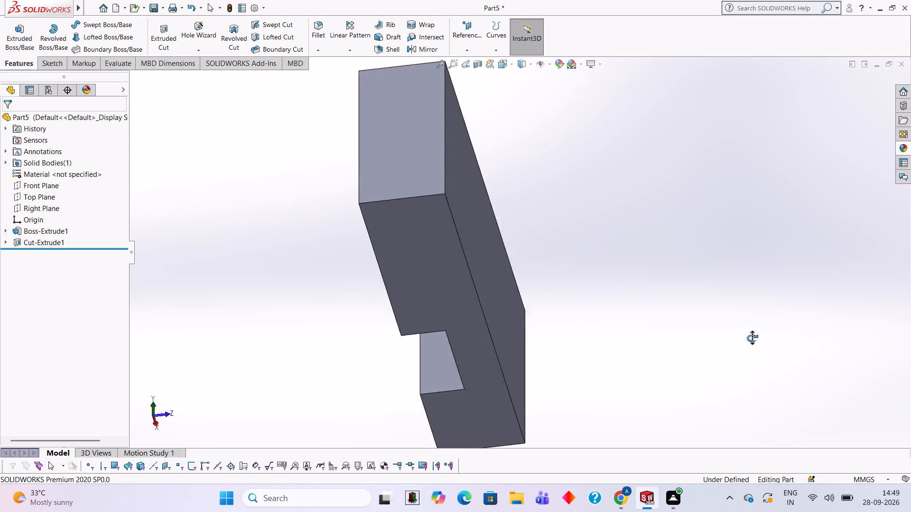
middle_drag(752, 338, 800, 341)
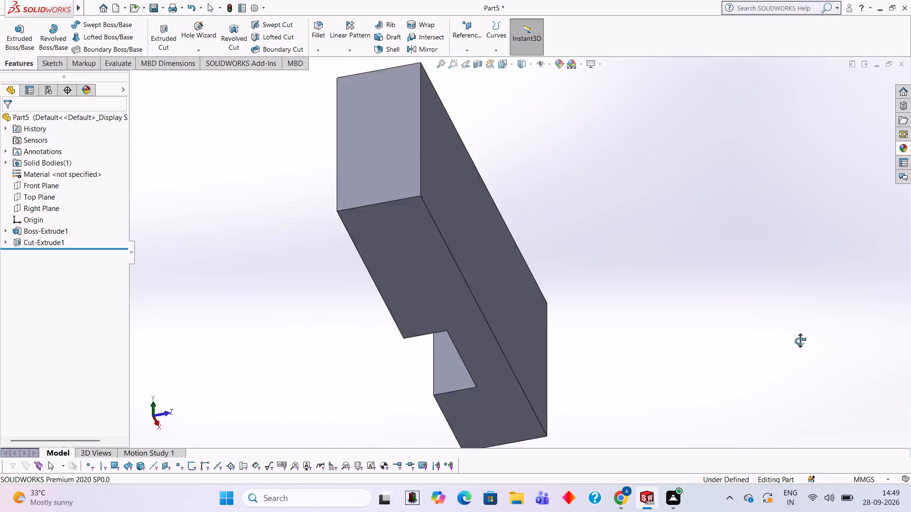
middle_drag(800, 341, 641, 380)
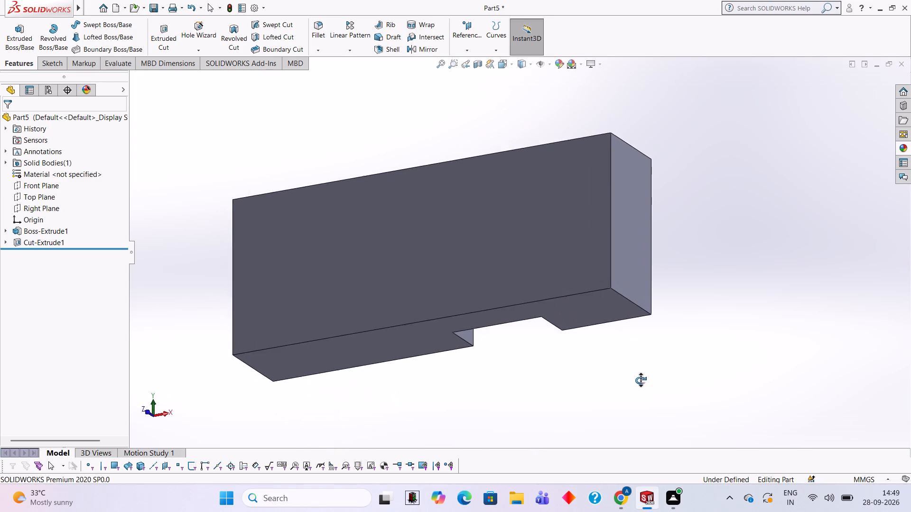
middle_drag(641, 380, 825, 261)
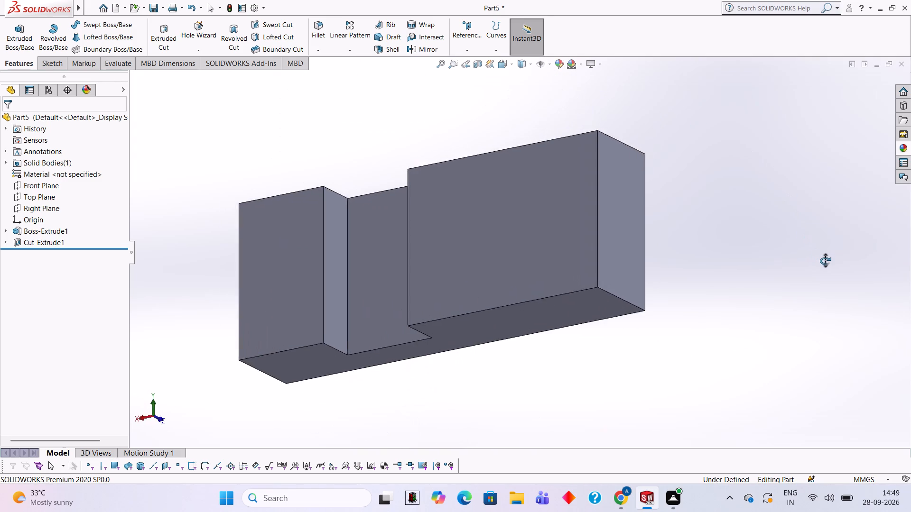
middle_drag(825, 261, 668, 233)
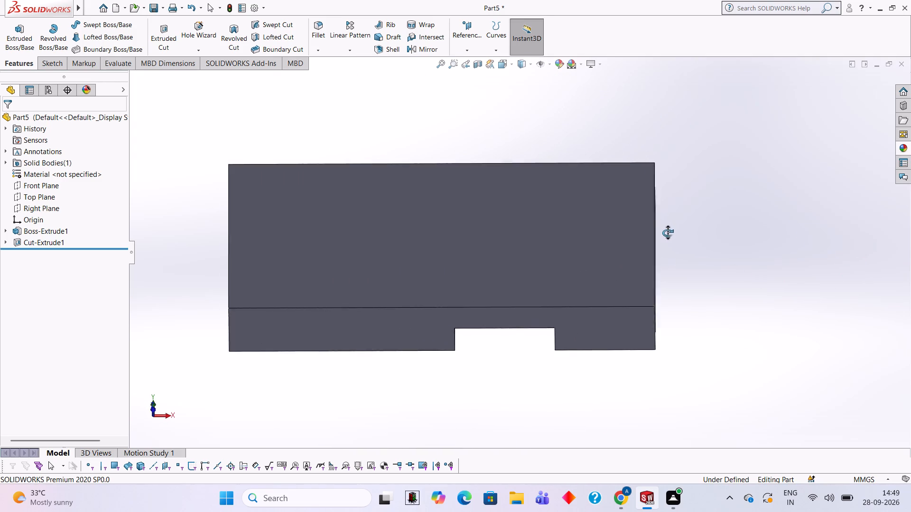
middle_drag(668, 233, 666, 234)
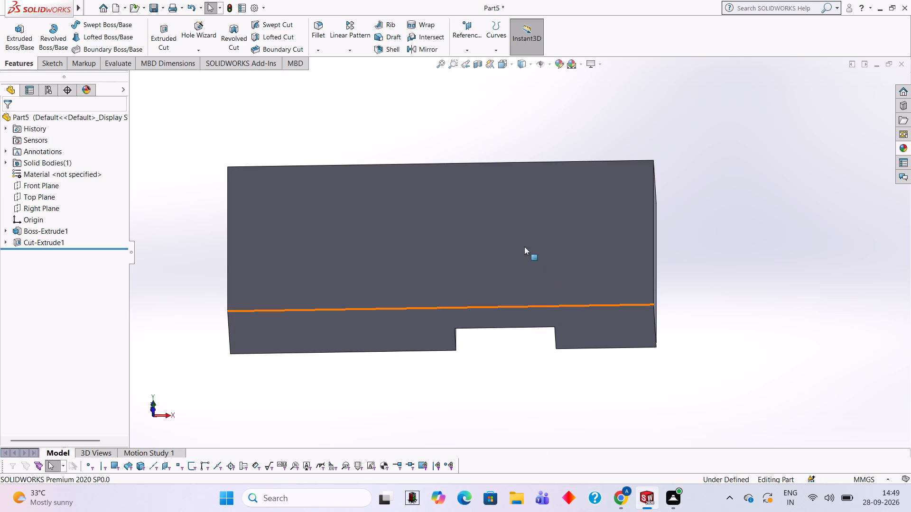
On the un-notched 170 × 66 mm face, sketch a 60 mm horizontal line inward from the midpoint of the short edge opposite the origin.
click(511, 241)
click(550, 211)
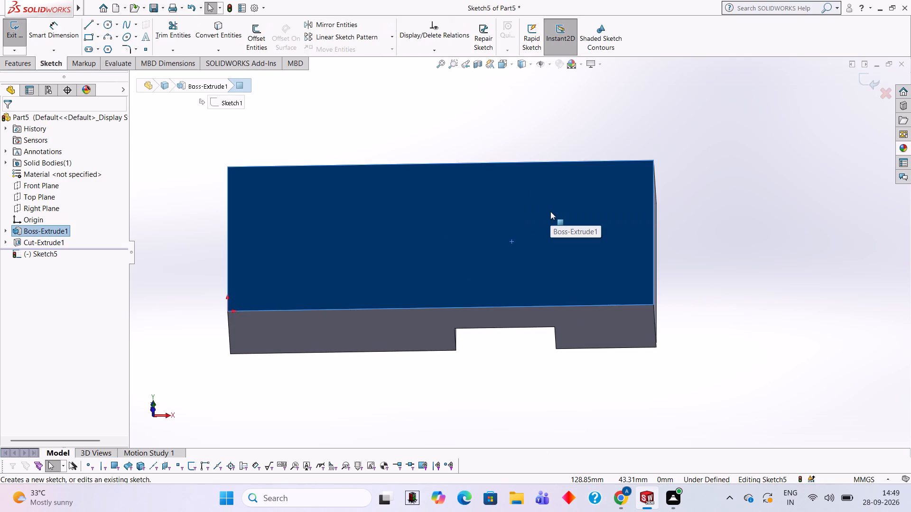
key(ctrl+8)
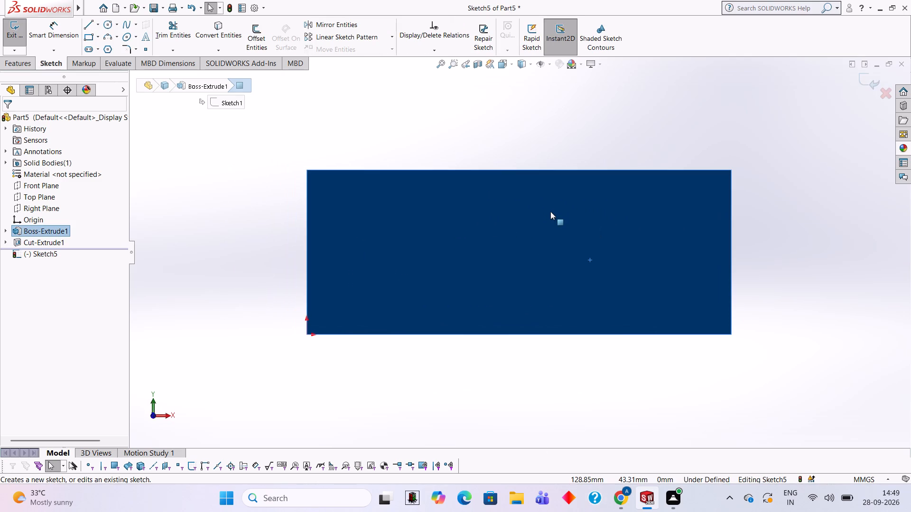
click(89, 23)
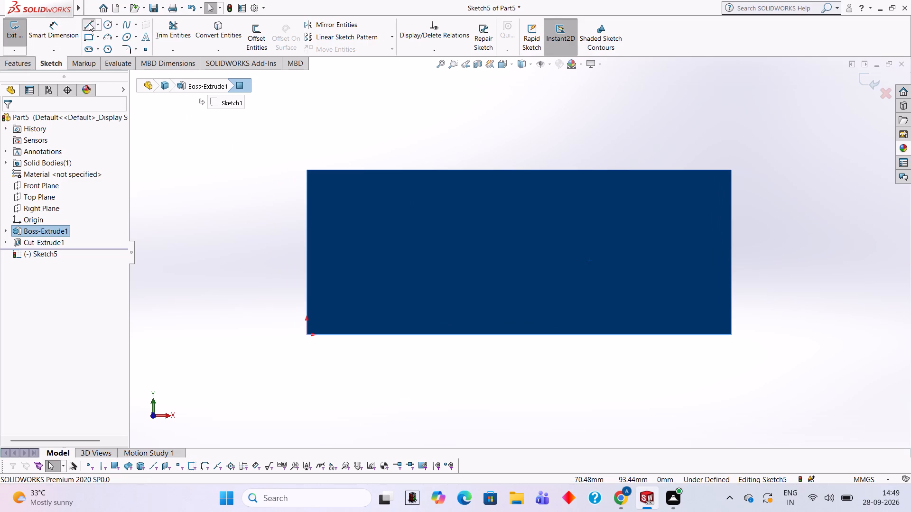
click(732, 250)
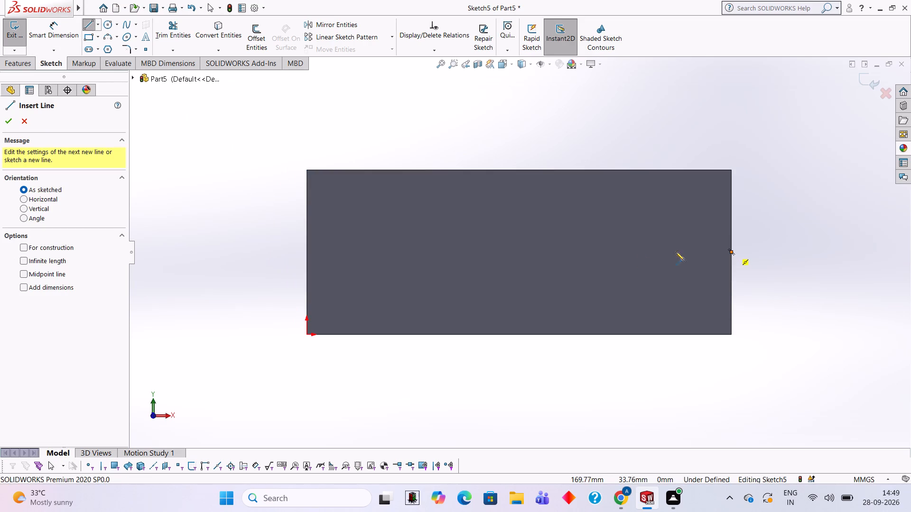
text(60)
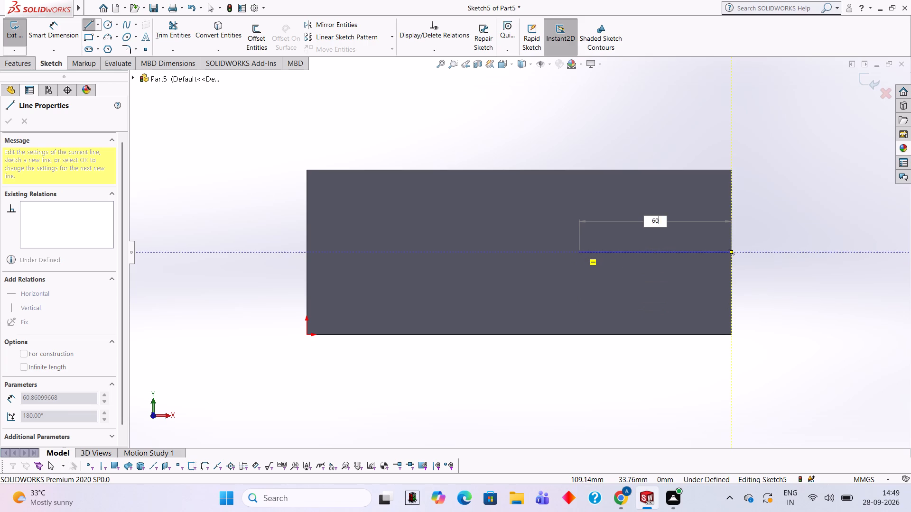
key(Return)
key(Escape)
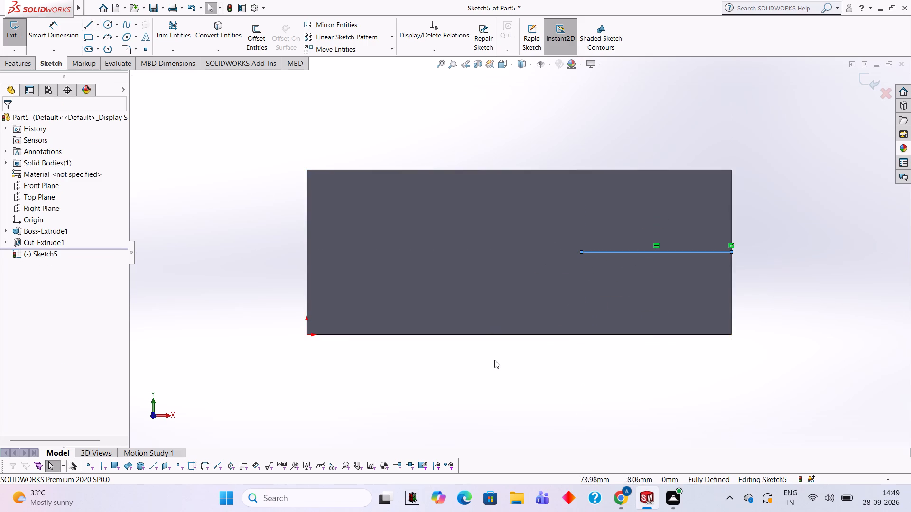
Draw a 35 mm diameter circle centred on the inner end of the 60 mm line.
middle_drag(495, 360, 473, 283)
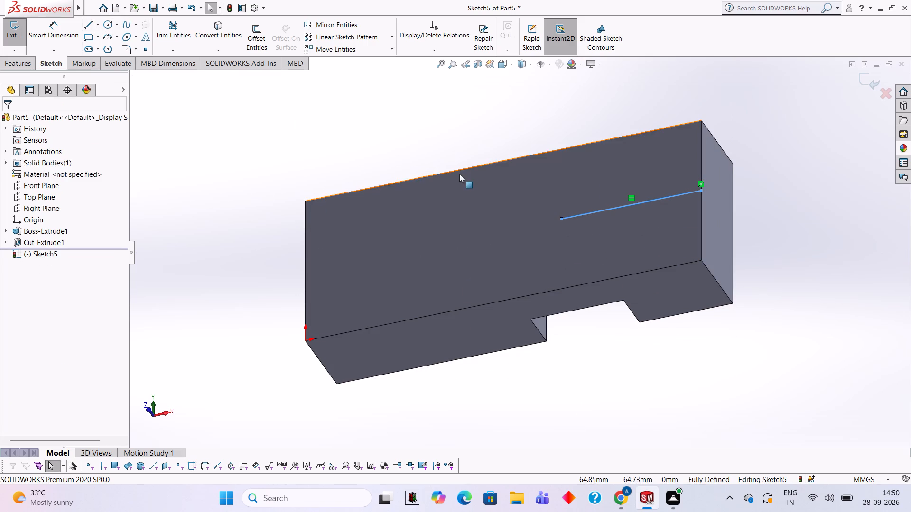
middle_drag(465, 177, 486, 242)
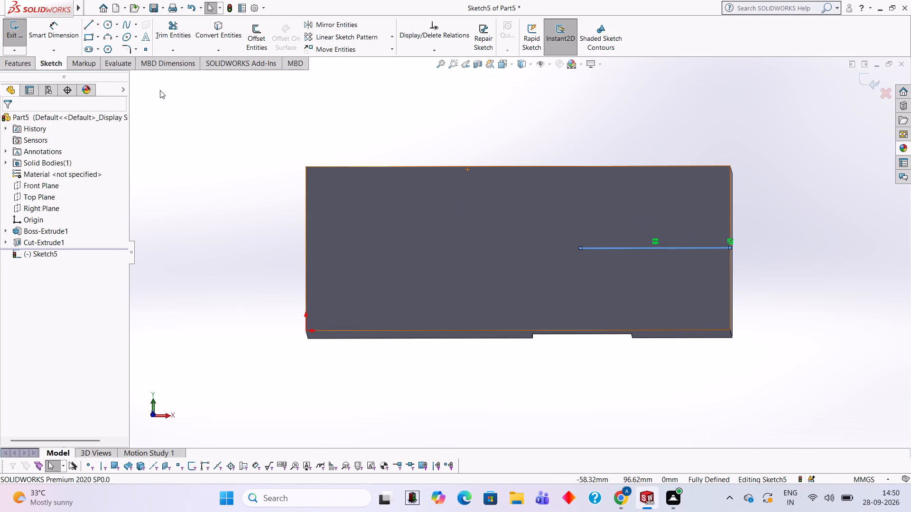
click(109, 24)
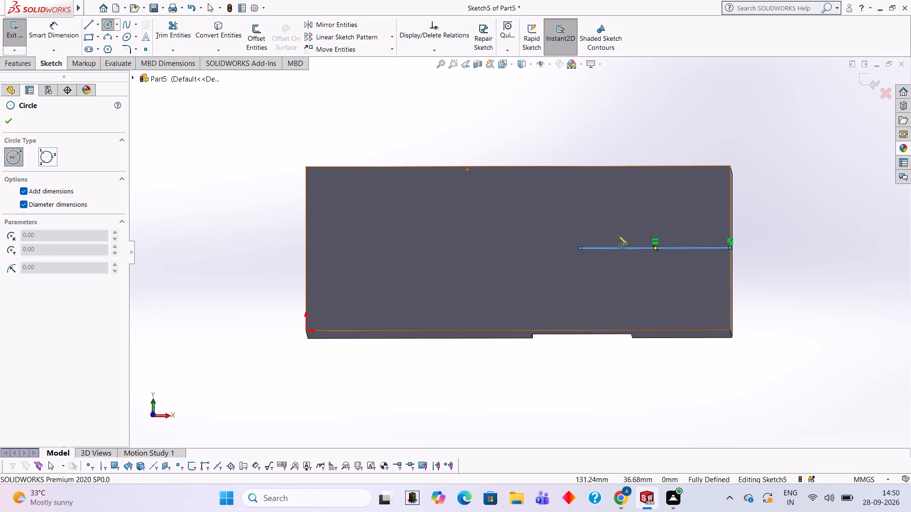
click(580, 248)
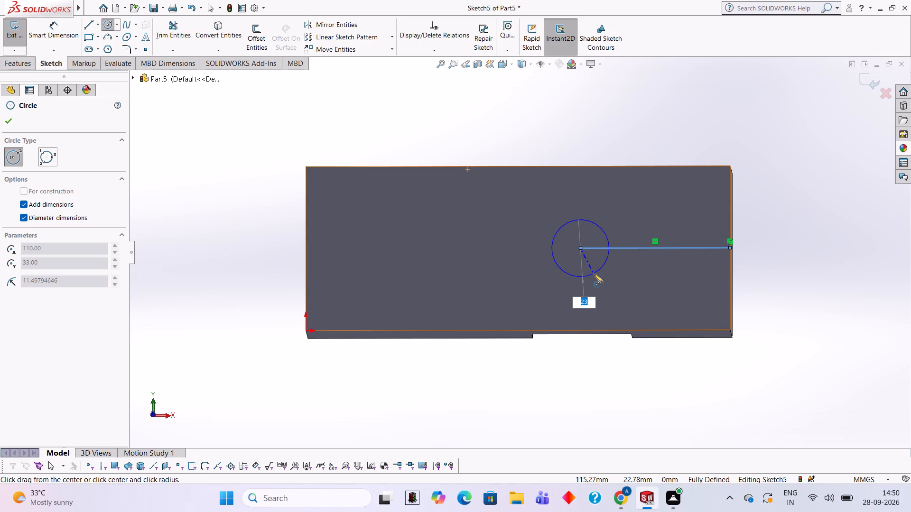
text(35)
key(Return)
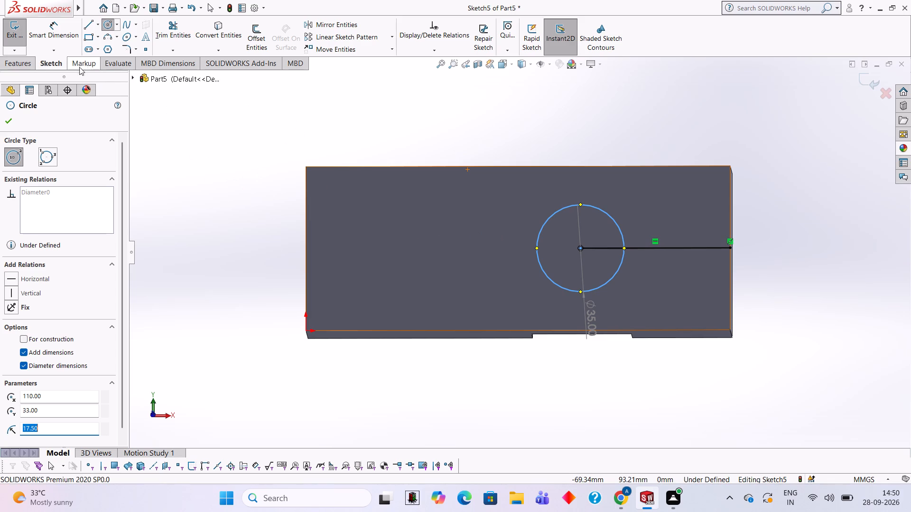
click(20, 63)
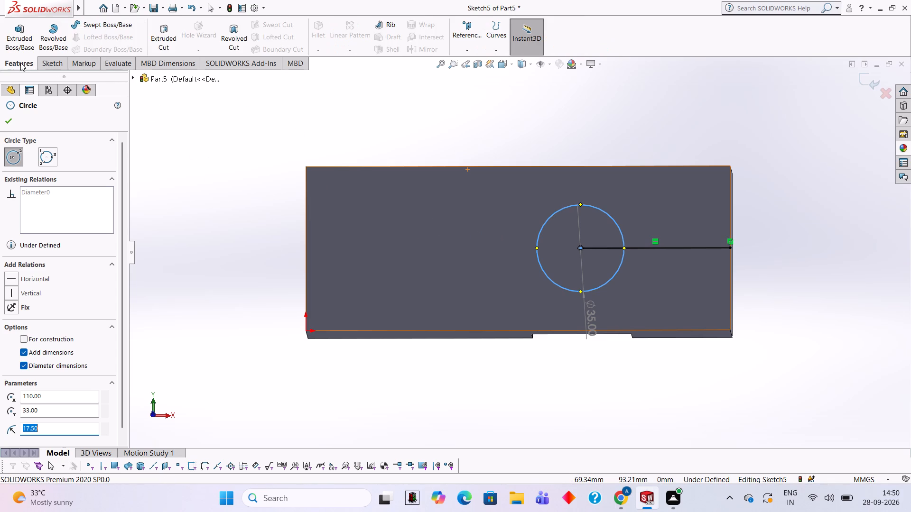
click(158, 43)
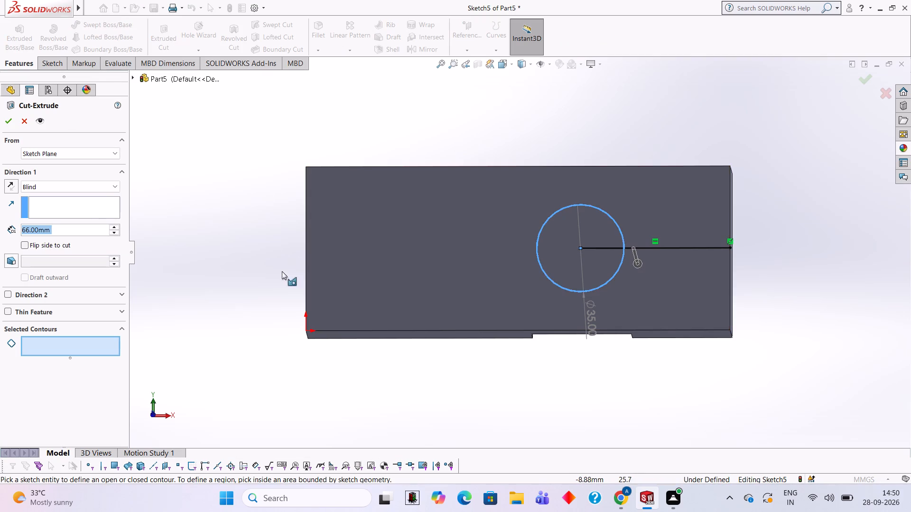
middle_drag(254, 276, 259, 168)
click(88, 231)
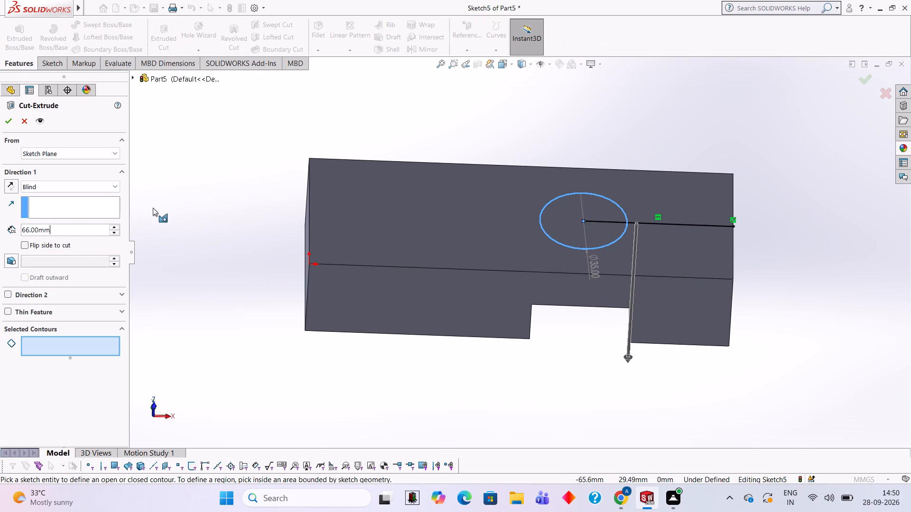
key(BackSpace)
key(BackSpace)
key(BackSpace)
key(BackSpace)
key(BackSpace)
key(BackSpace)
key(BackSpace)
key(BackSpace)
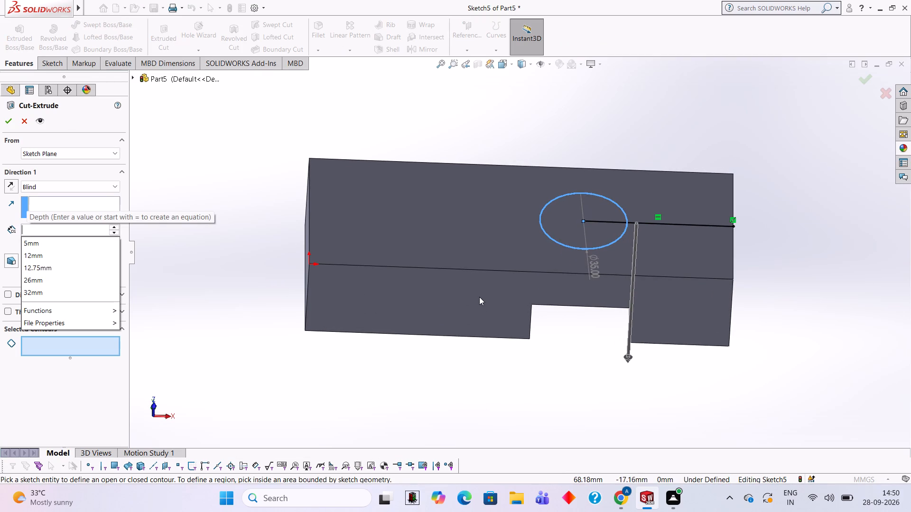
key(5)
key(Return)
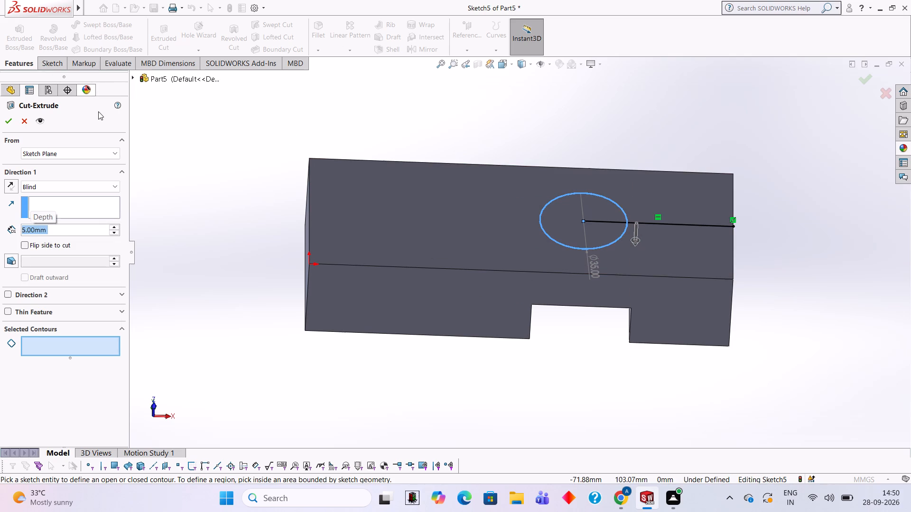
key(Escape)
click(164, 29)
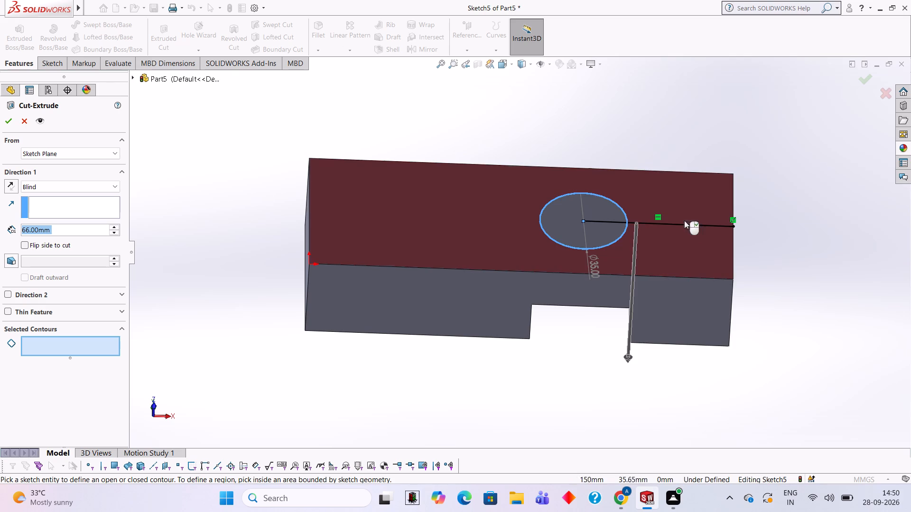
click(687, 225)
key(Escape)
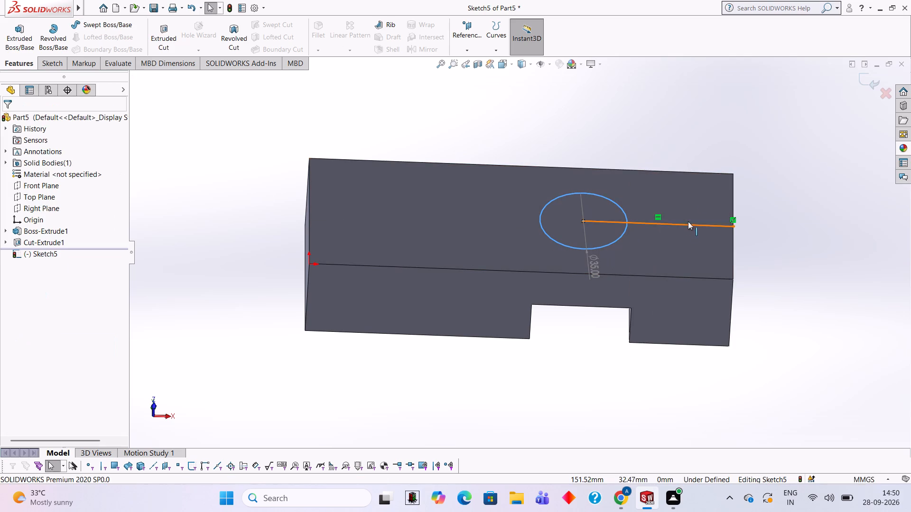
Undo the circle and redraw it with a 35 mm diameter, centred on the inner end of the 60 mm line.
key(ctrl+z)
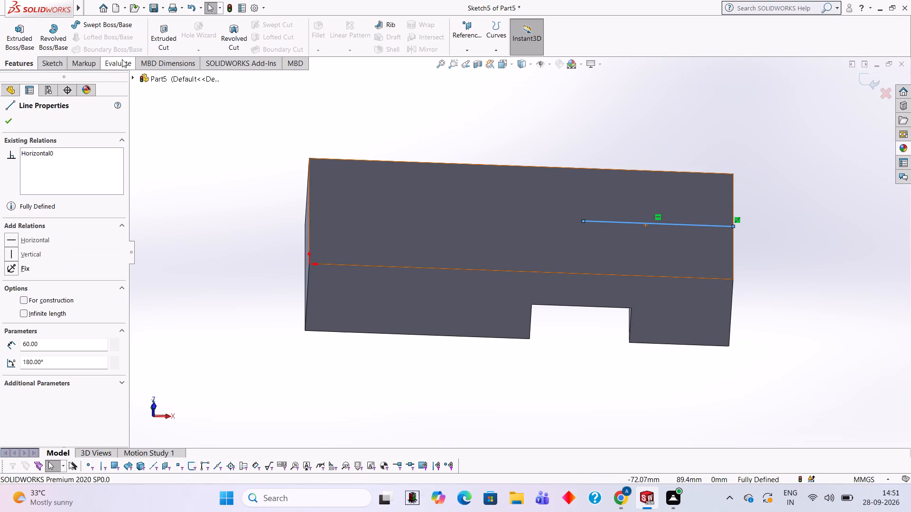
click(52, 66)
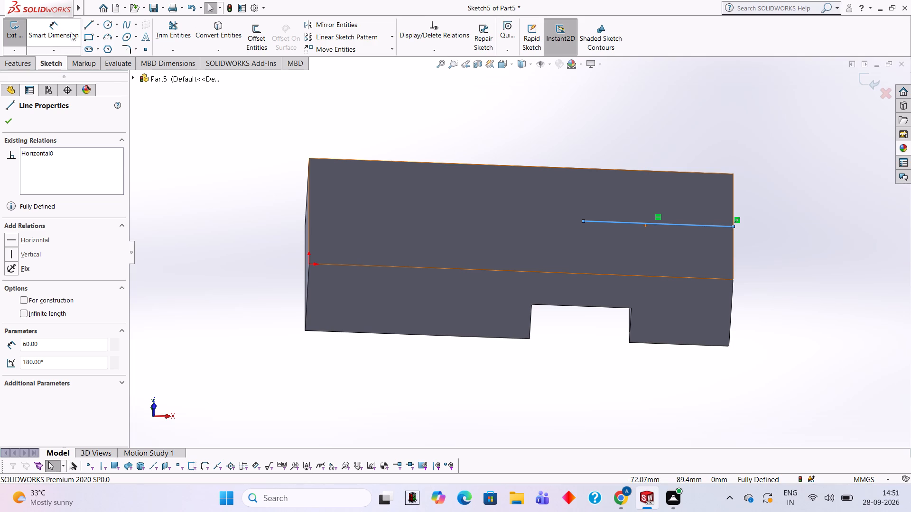
click(109, 30)
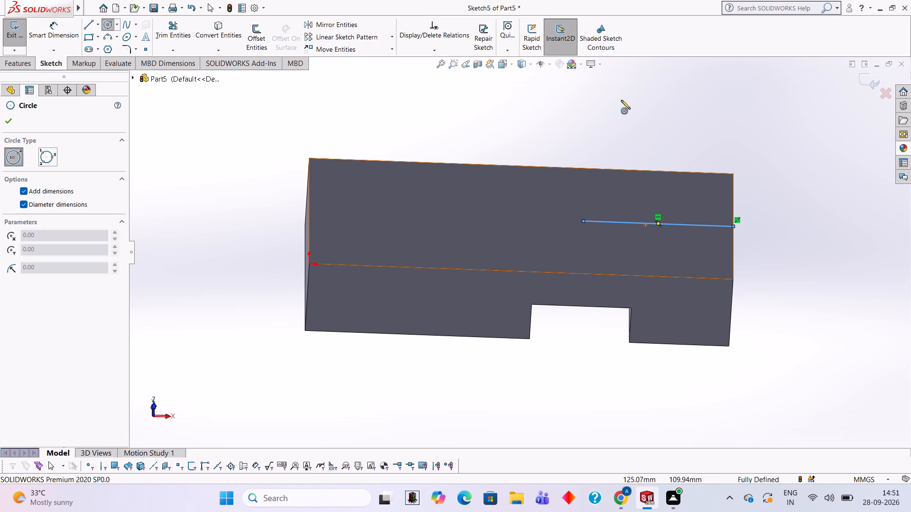
middle_drag(628, 103, 623, 225)
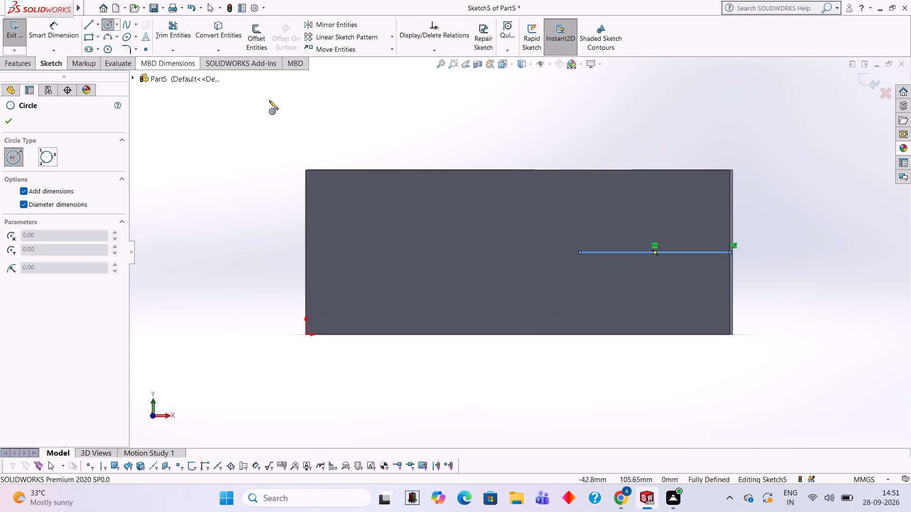
click(579, 253)
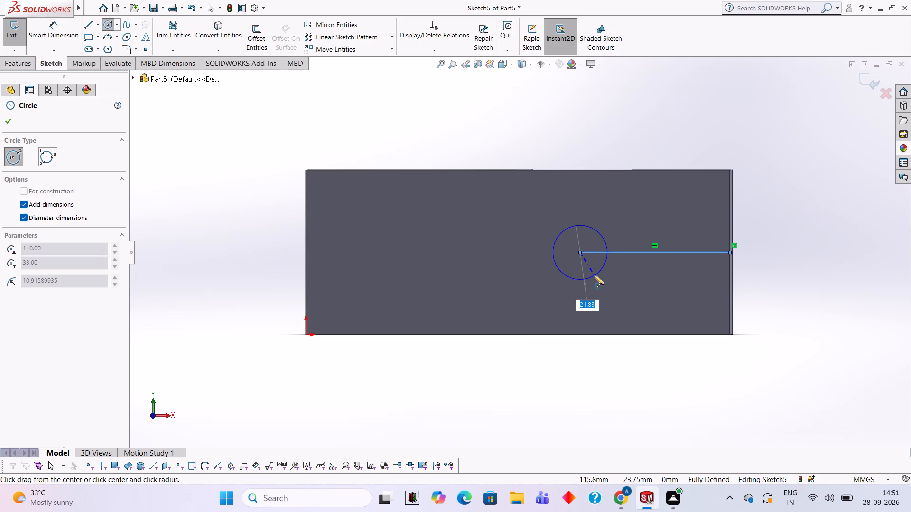
text(35)
key(Return)
Trim away the 60 mm construction line both outside and inside the circle, leaving only the circle.
click(176, 32)
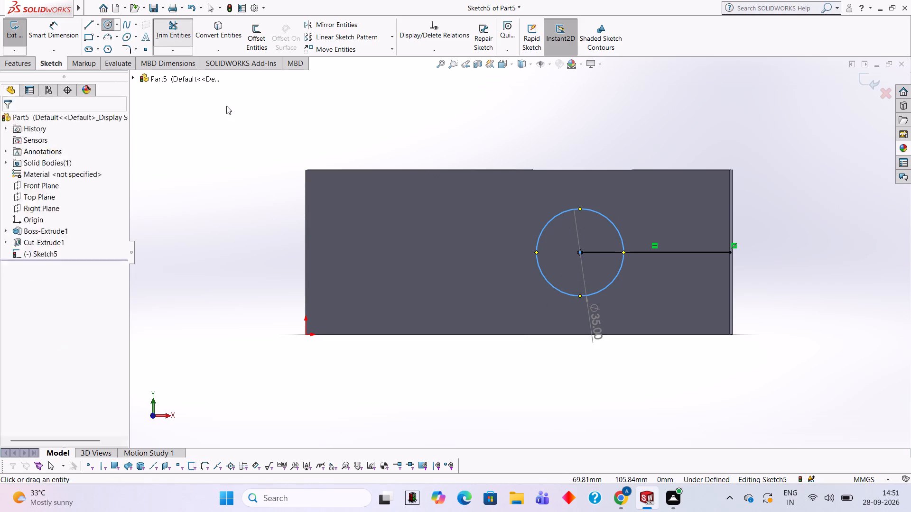
click(700, 252)
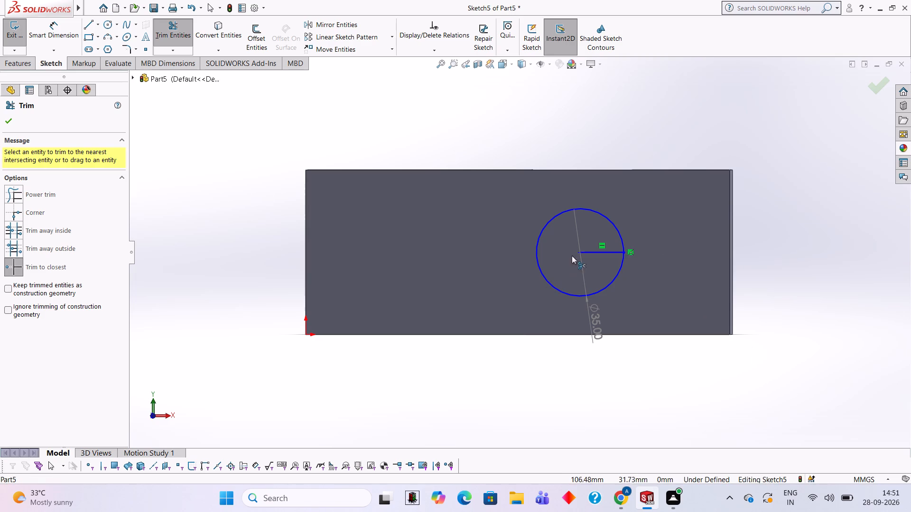
click(595, 254)
Cut-extrude the 35 mm circle with a blind depth of 5 mm into the block.
middle_drag(588, 358, 586, 289)
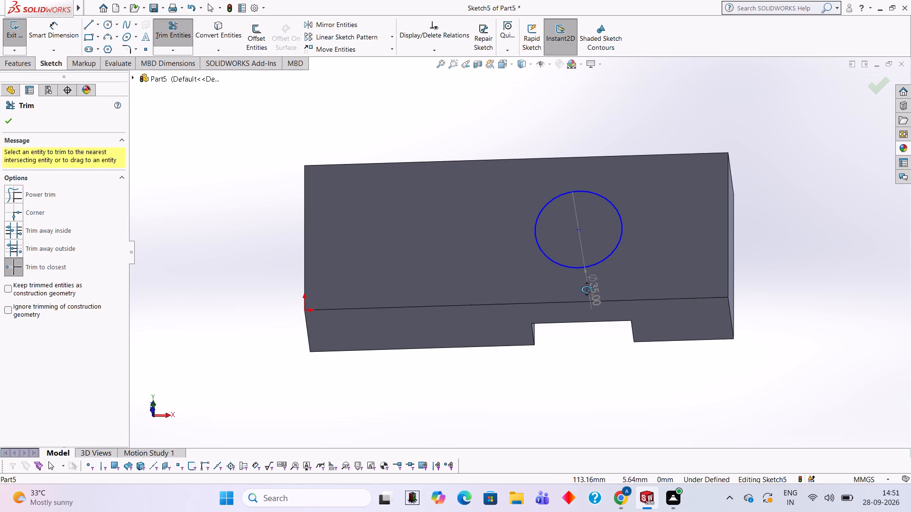
middle_drag(586, 289, 586, 289)
click(19, 60)
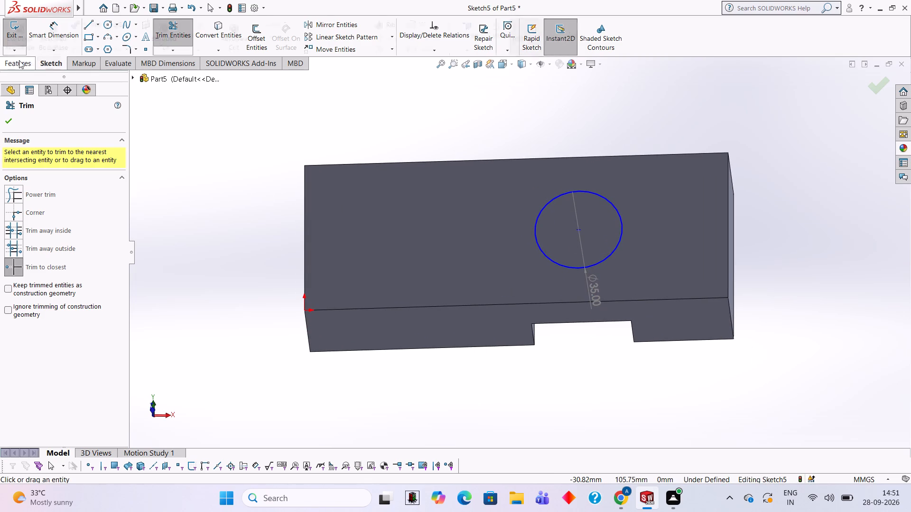
click(168, 44)
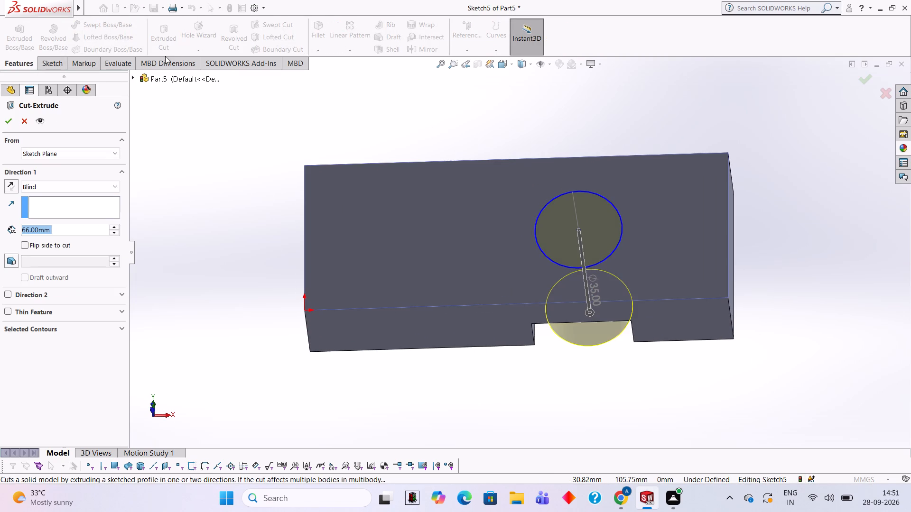
key(5)
key(Return)
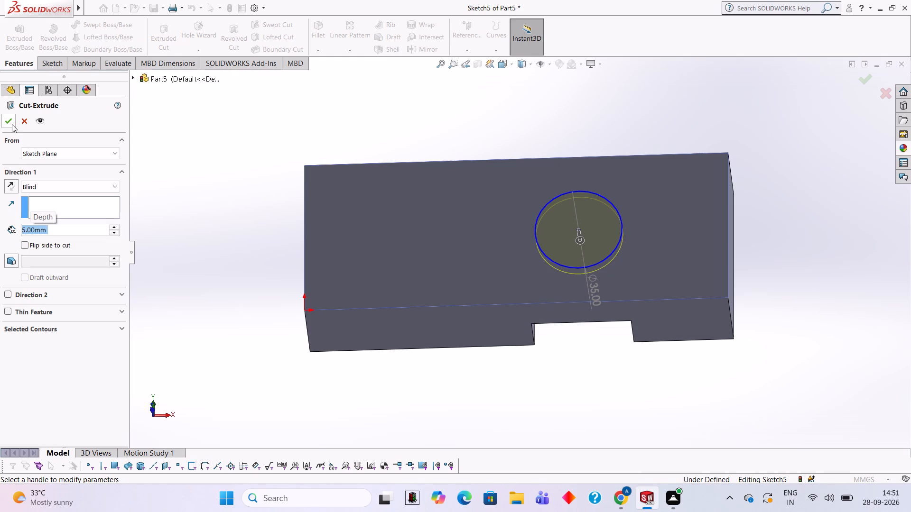
click(12, 124)
click(209, 242)
On the floor of the 35 mm circular recess, sketch a 20 mm diameter circle concentric with the recess.
middle_drag(418, 320, 420, 226)
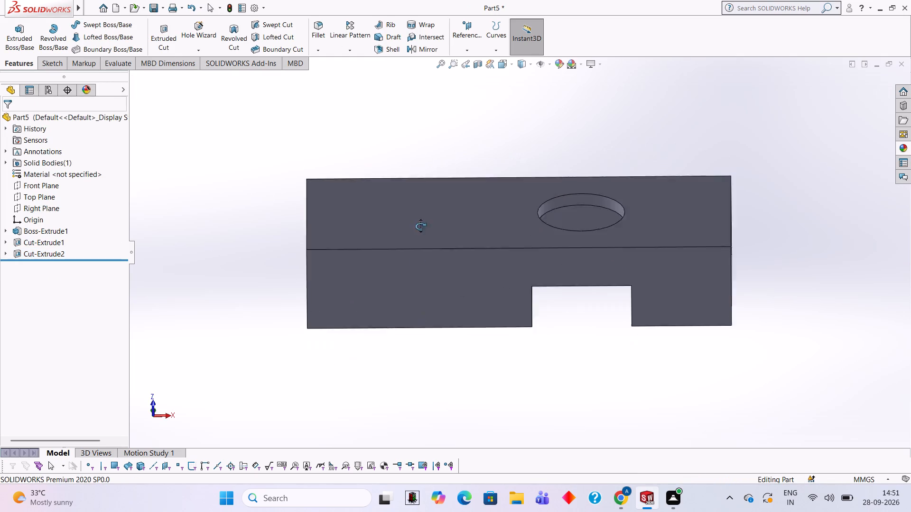
middle_drag(420, 226, 435, 375)
double_click(592, 247)
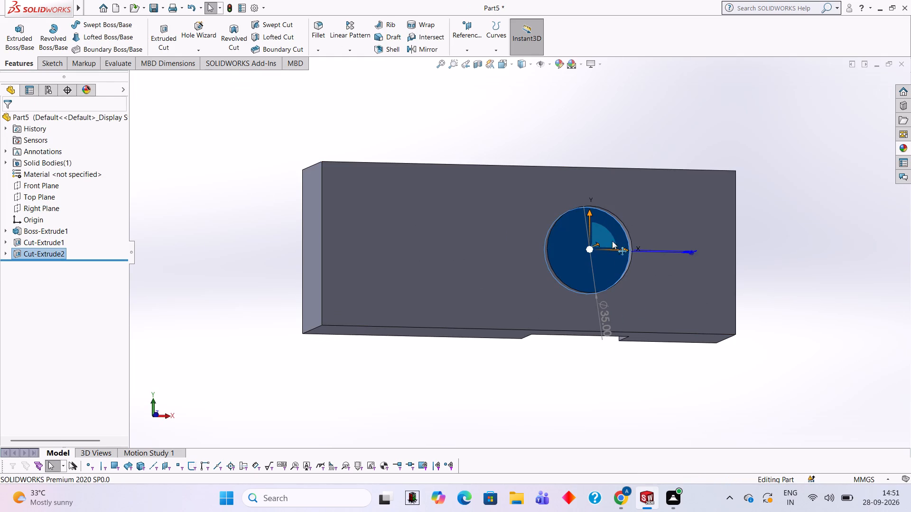
key(Escape)
middle_drag(753, 281, 724, 232)
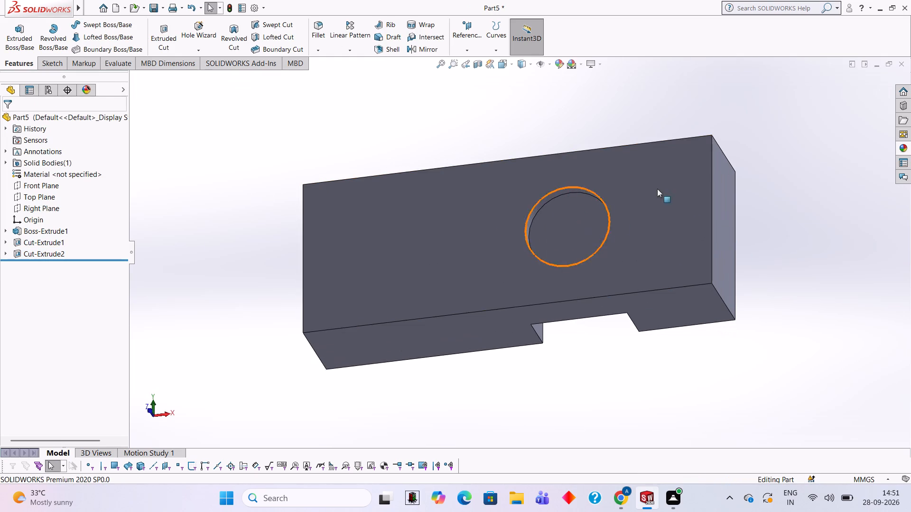
click(557, 224)
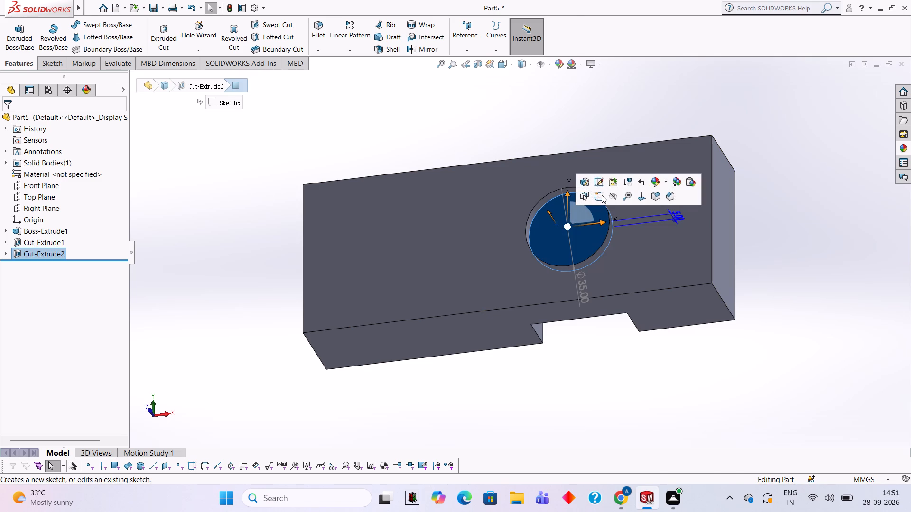
click(602, 195)
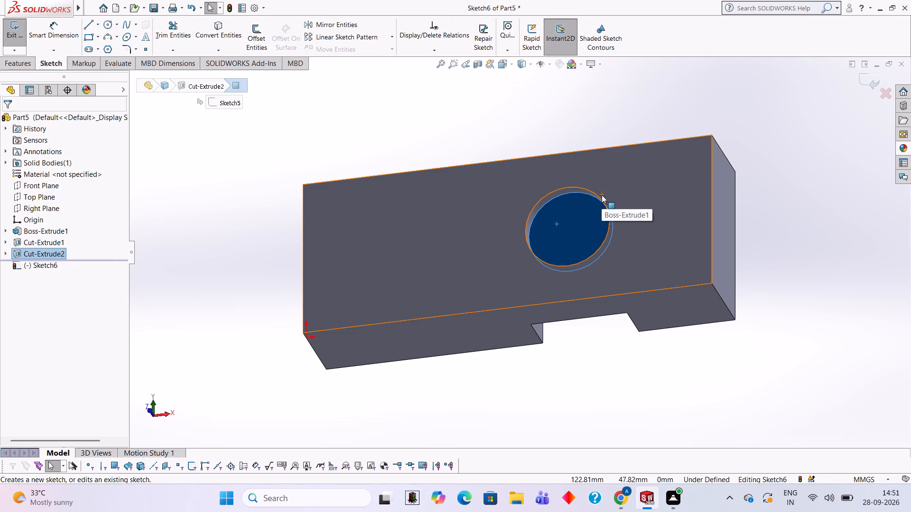
key(ctrl+8)
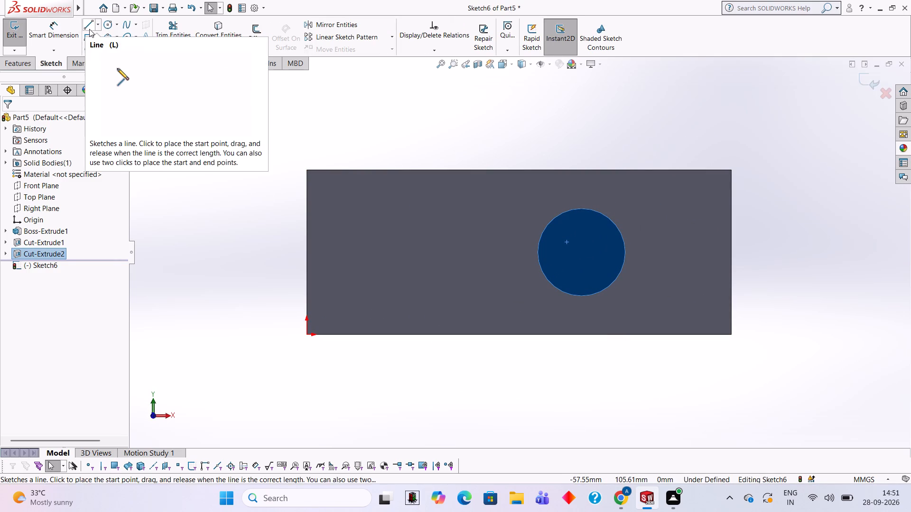
click(106, 22)
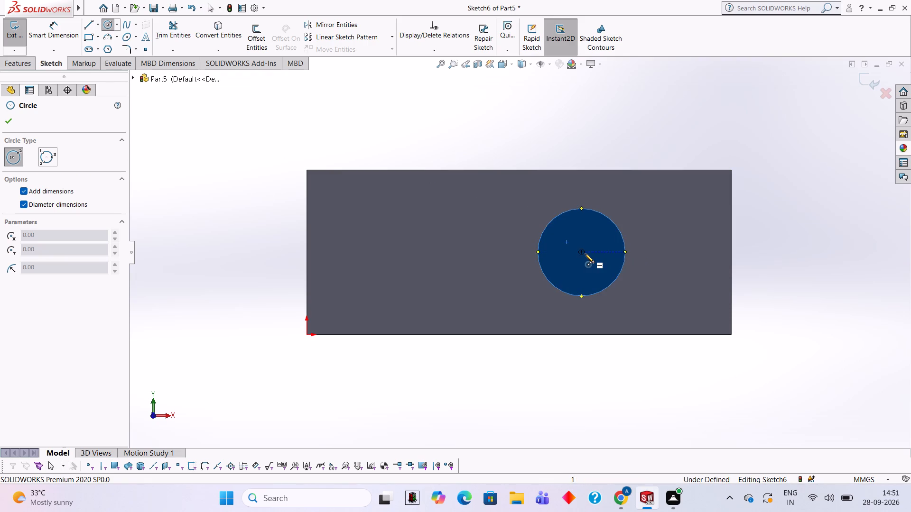
click(582, 253)
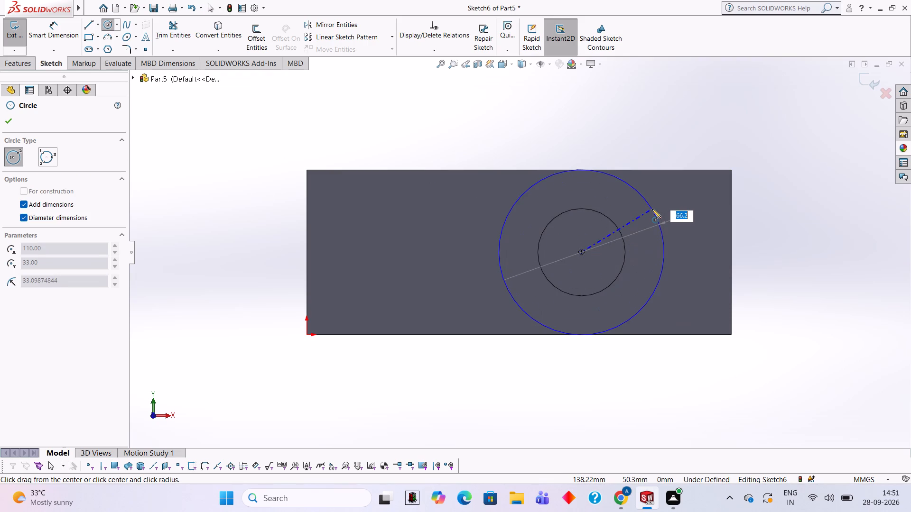
text(20)
key(Return)
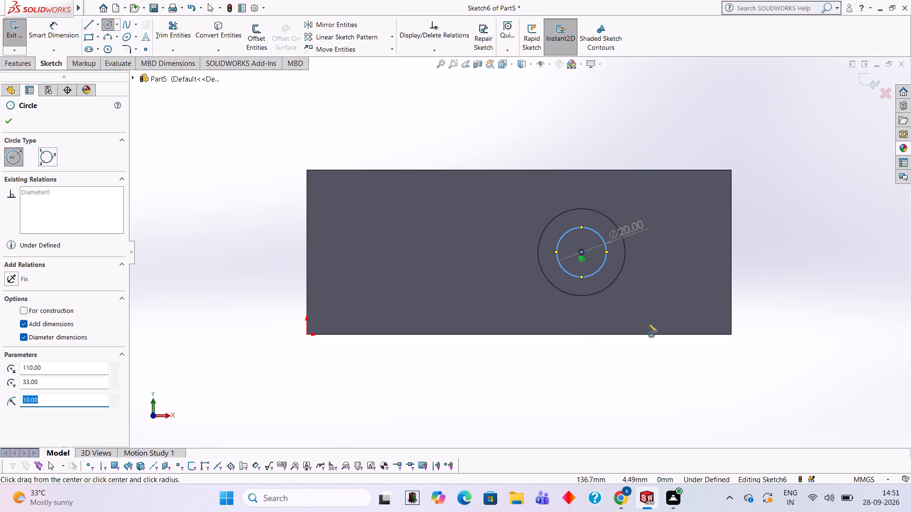
Use Calculator to compute 35 − 5 and the thickness between the recess floor and the notch, 35 − 18 − 5, and close it.
text(35-5)
key(Return)
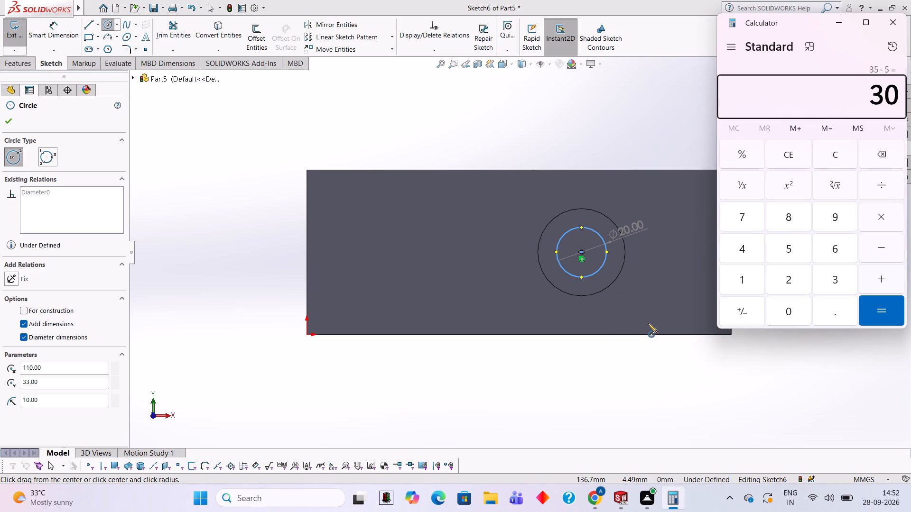
key(BackSpace)
key(BackSpace)
key(BackSpace)
key(Delete)
key(Delete)
key(3)
key(5)
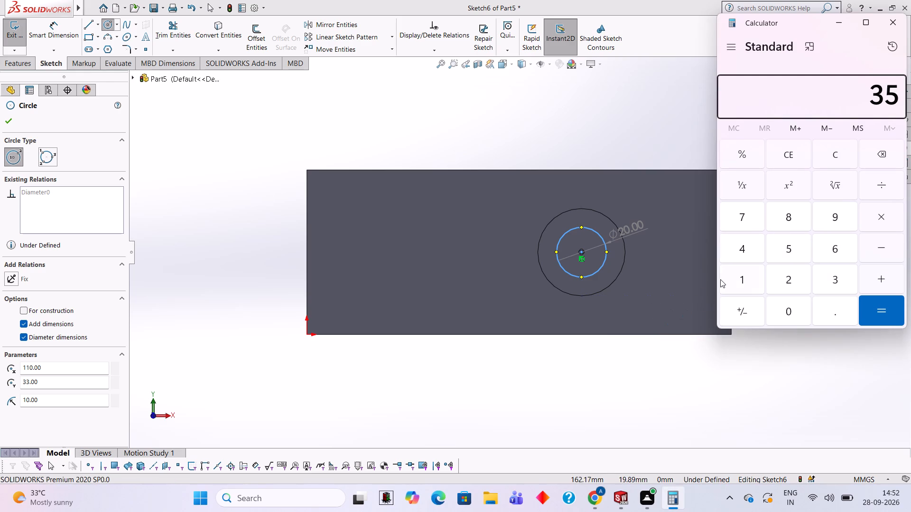
key(minus)
text(18)
key(minus)
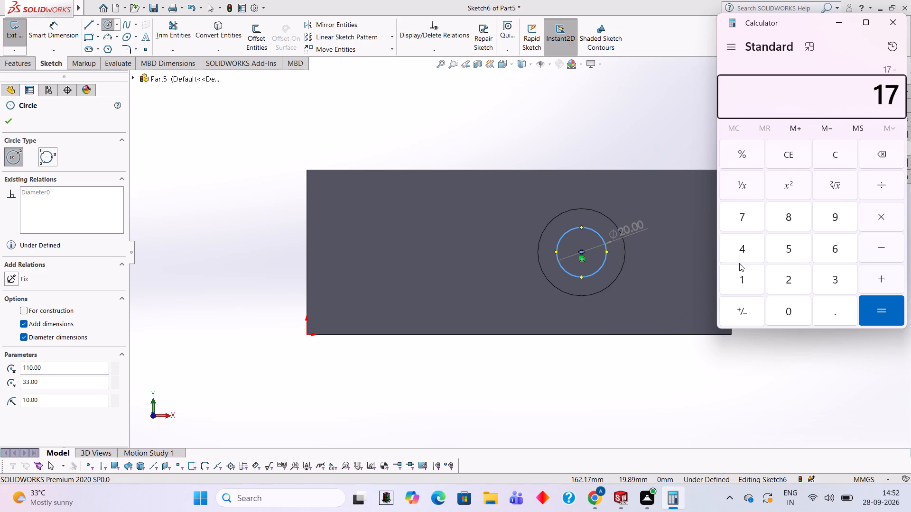
key(5)
key(Return)
click(892, 26)
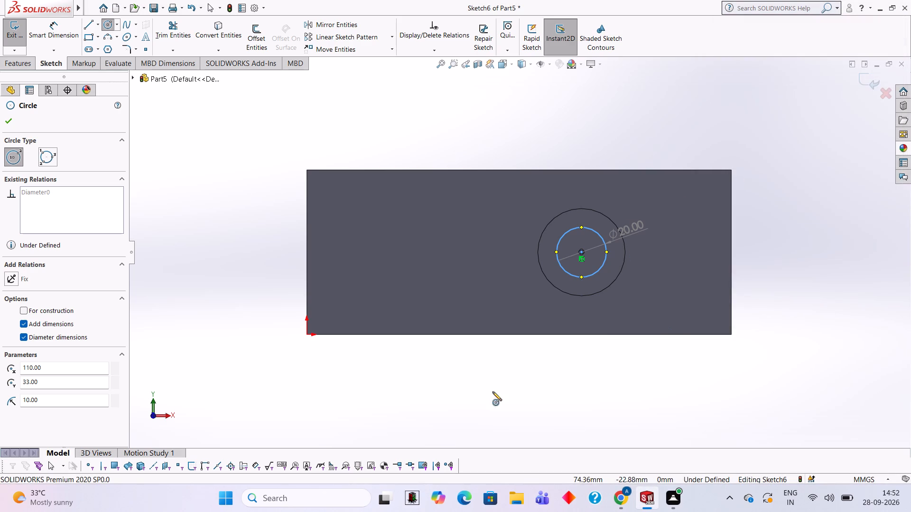
Cut-extrude the 20 mm circle with a blind depth of 12 mm from the recess floor through to the notch.
middle_drag(500, 399, 470, 307)
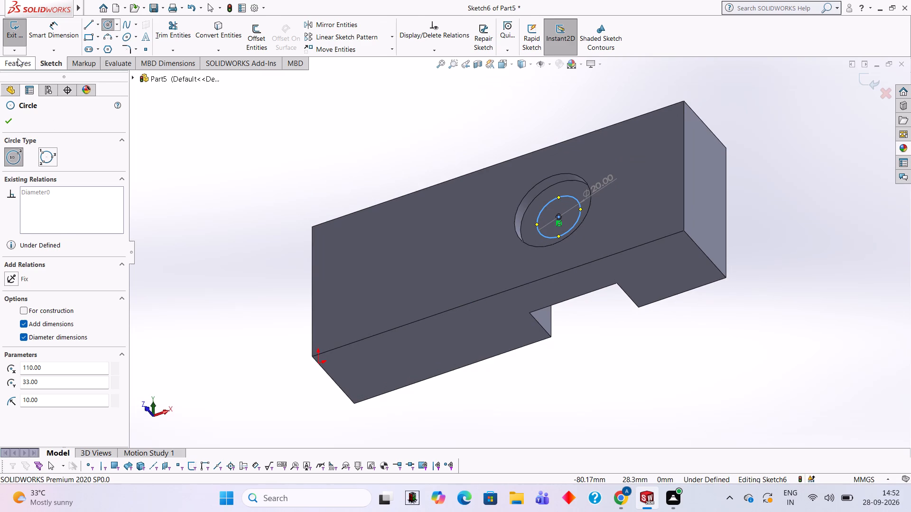
click(18, 58)
click(162, 43)
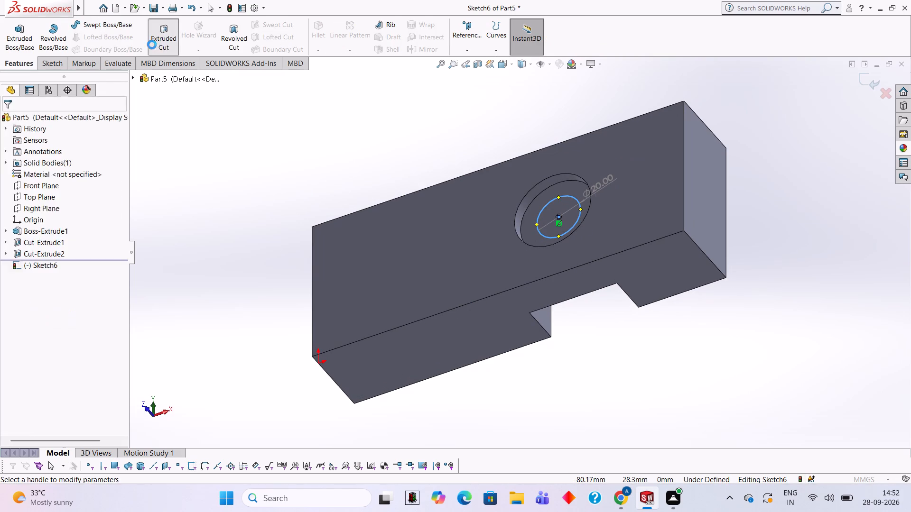
text(12)
key(Return)
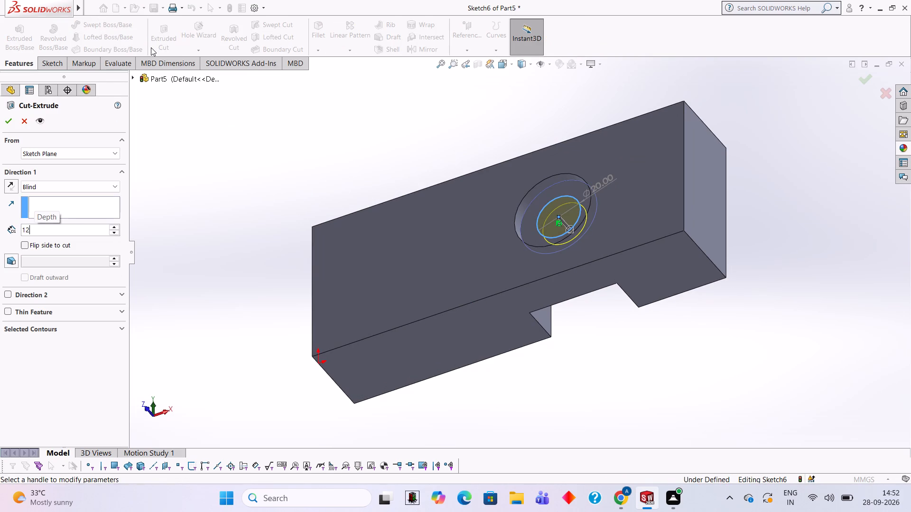
click(9, 117)
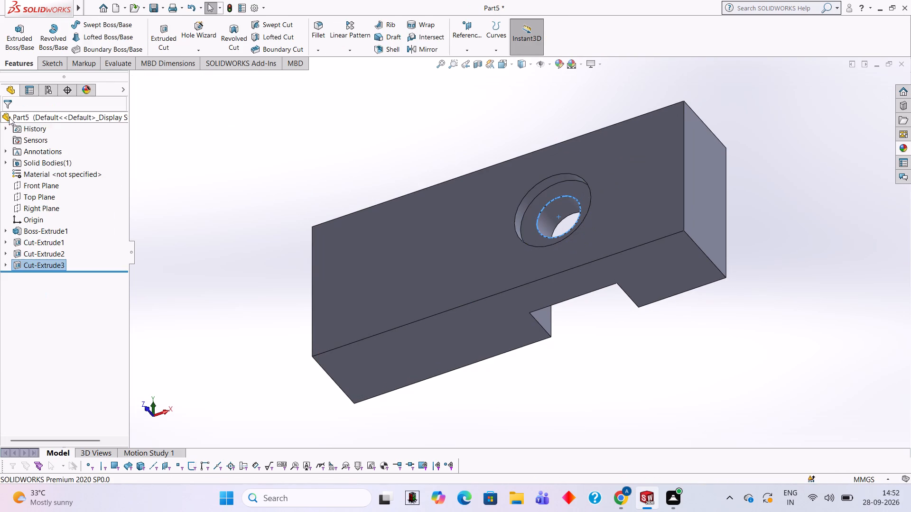
click(172, 184)
On the block's end face farthest from the hole, sketch a 50 mm diameter circle centred on the midpoint of the recess-side edge.
middle_drag(216, 184, 223, 133)
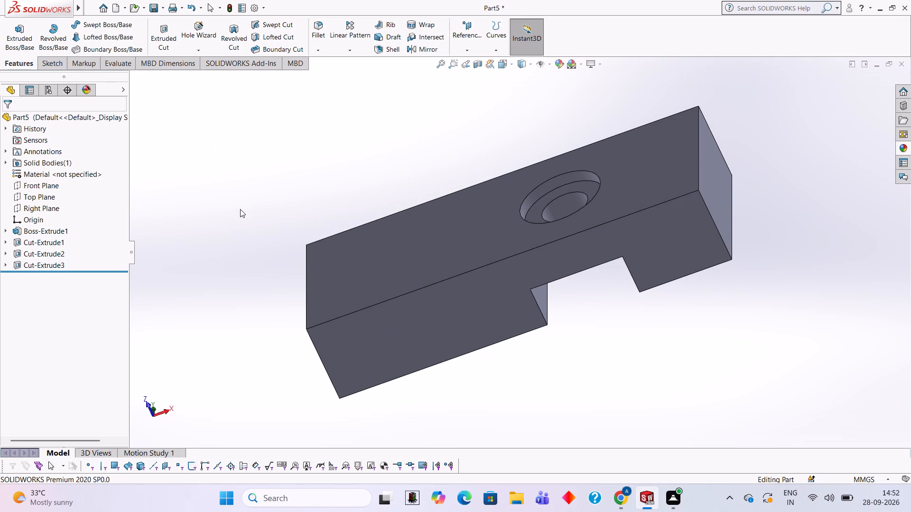
middle_drag(264, 174, 295, 193)
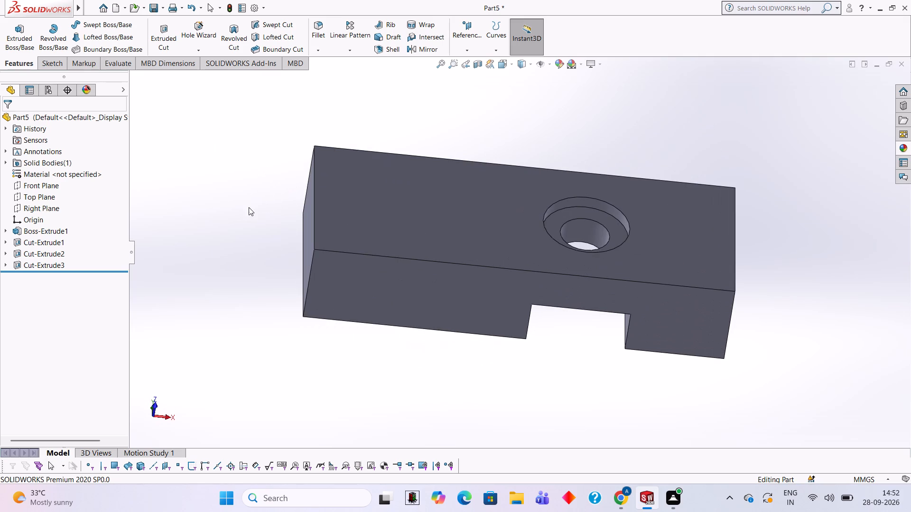
middle_drag(224, 218, 211, 183)
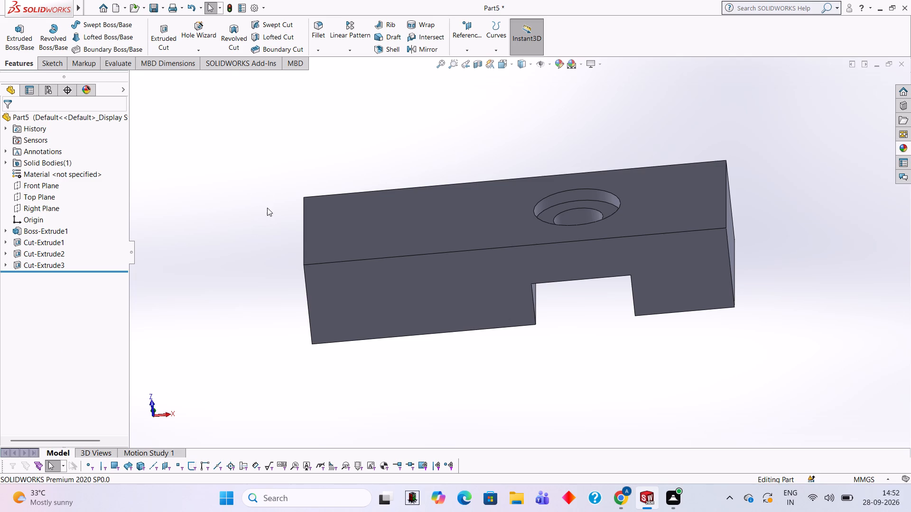
middle_drag(267, 208, 283, 286)
middle_drag(221, 291, 281, 358)
click(422, 231)
click(463, 205)
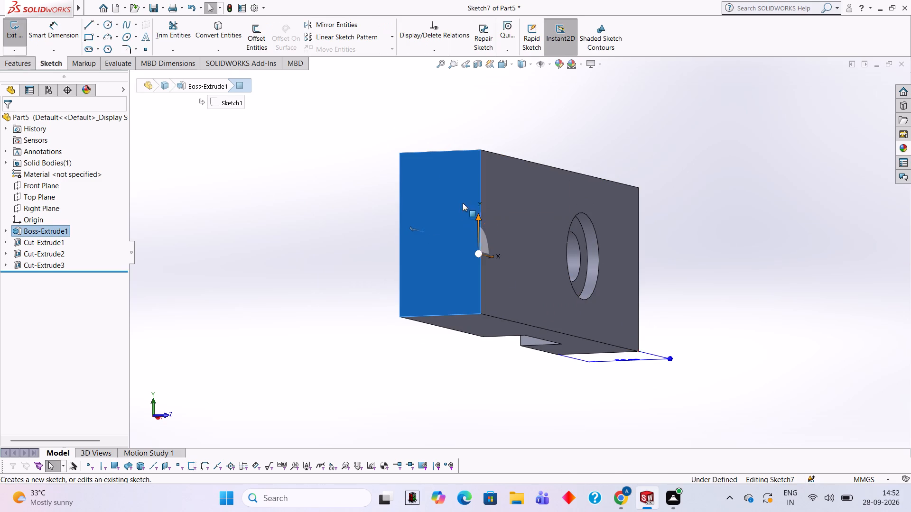
key(ctrl+8)
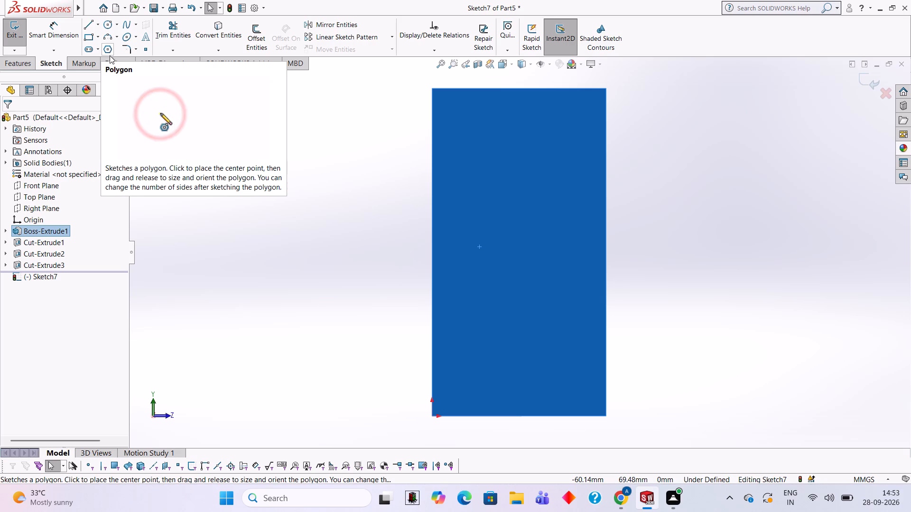
click(105, 26)
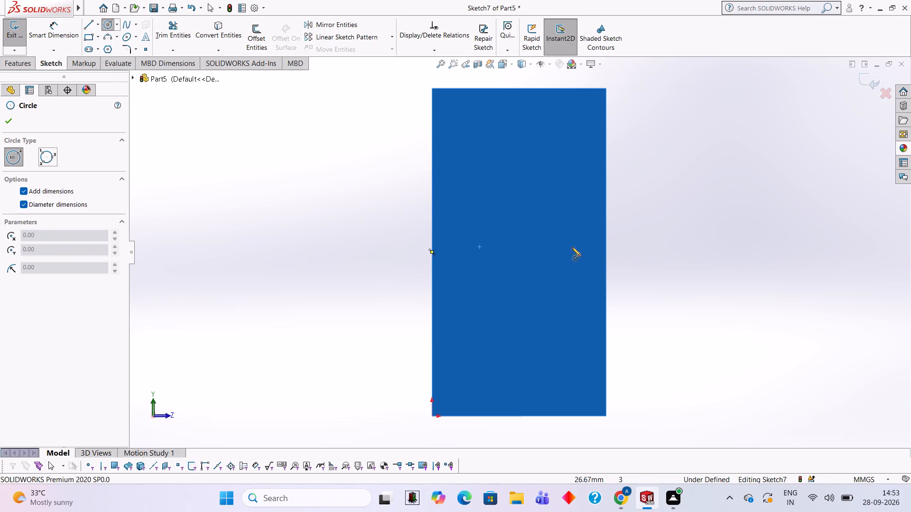
middle_click(648, 250)
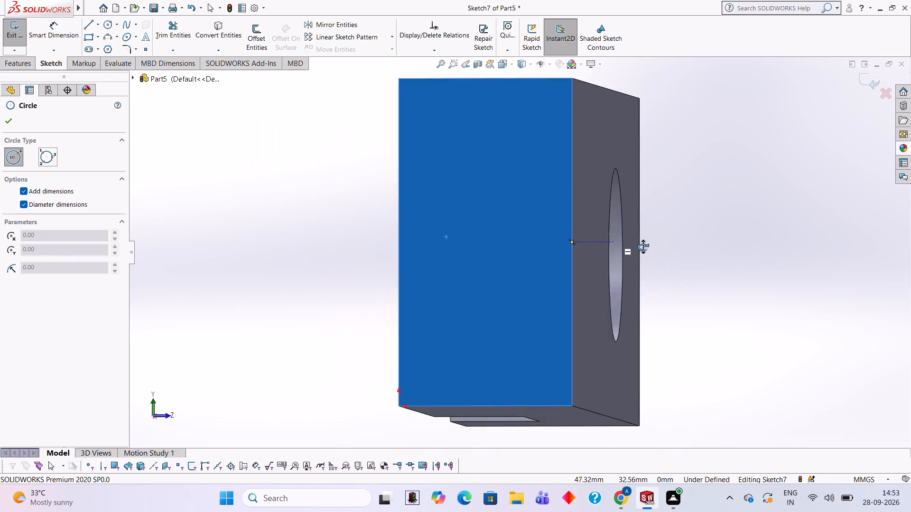
middle_click(669, 188)
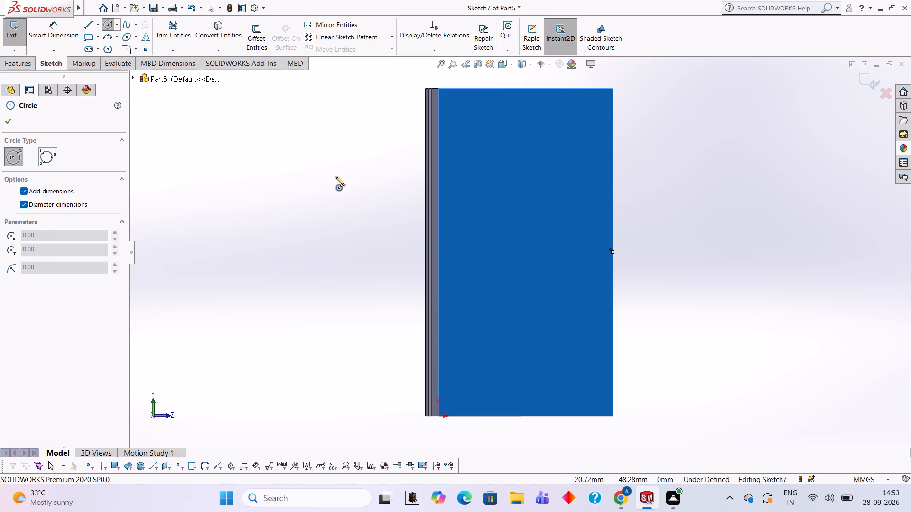
click(612, 253)
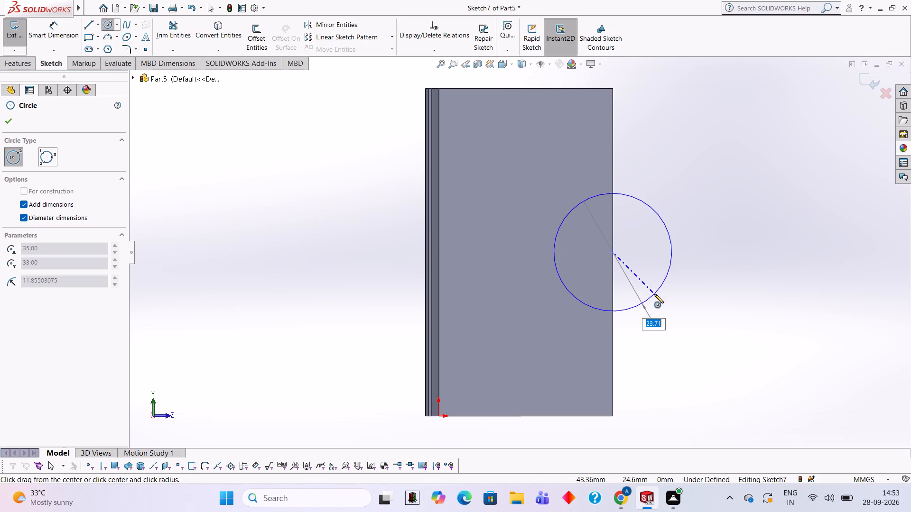
text(50)
key(Return)
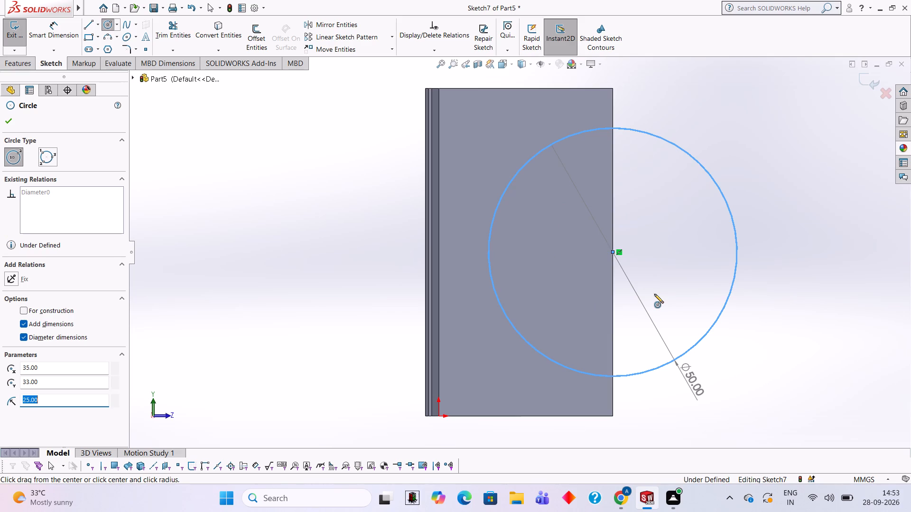
Draw a 50 mm vertical line across the circle along the block edge and trim away the half outside the block.
click(91, 27)
click(612, 128)
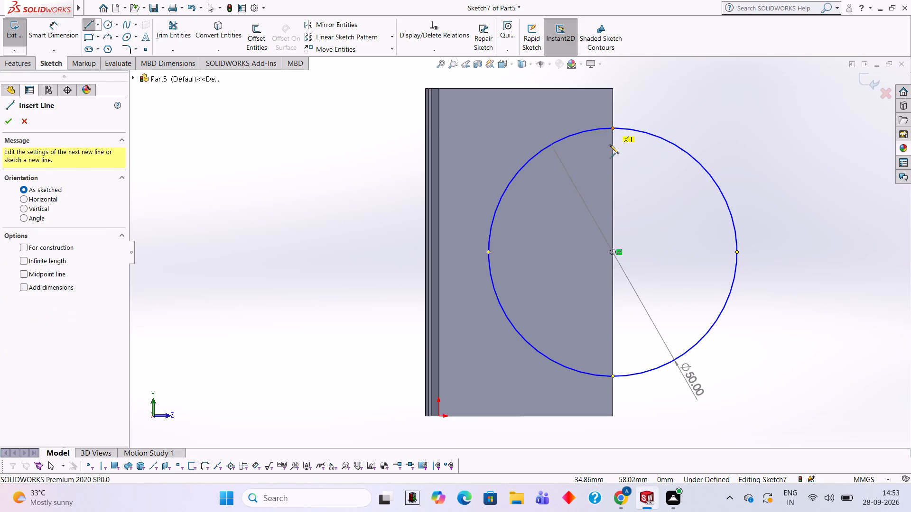
click(613, 375)
click(159, 43)
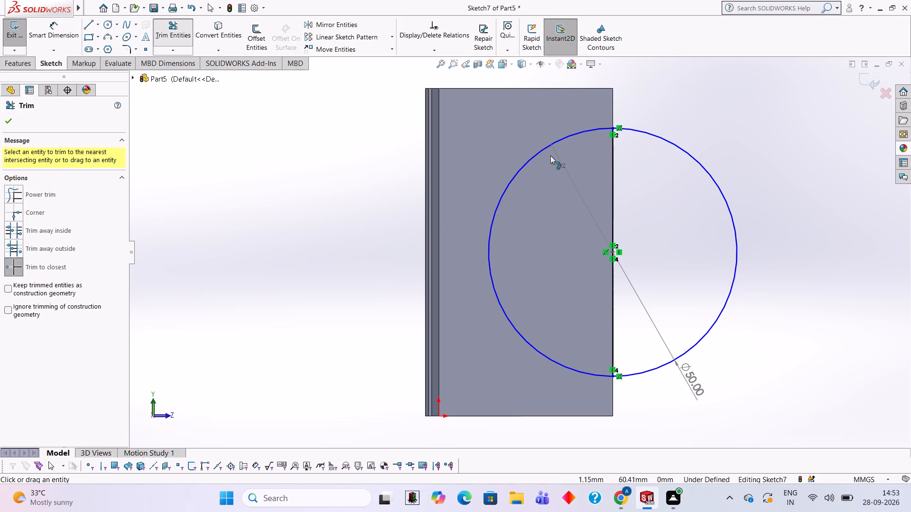
click(731, 287)
Cut-extrude the semicircular profile into the block's end with a blind depth of 30 mm.
middle_drag(779, 201, 764, 203)
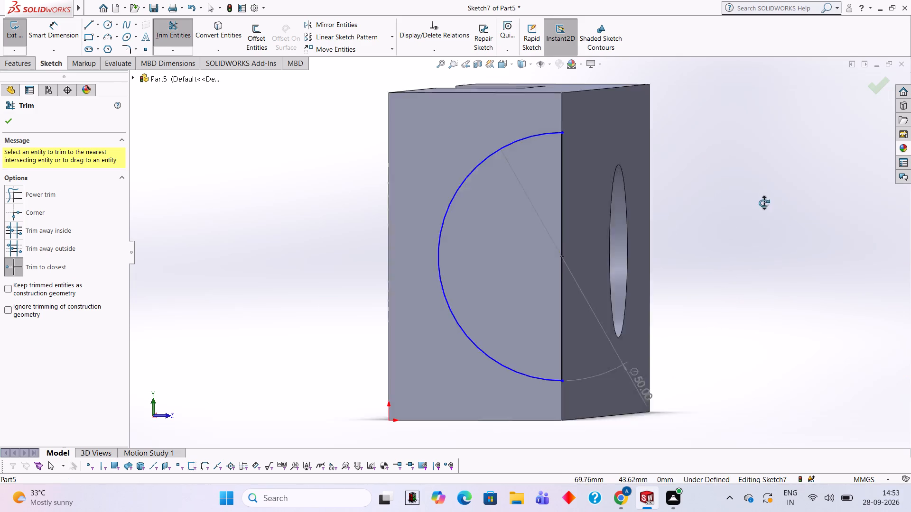
middle_drag(764, 203, 773, 210)
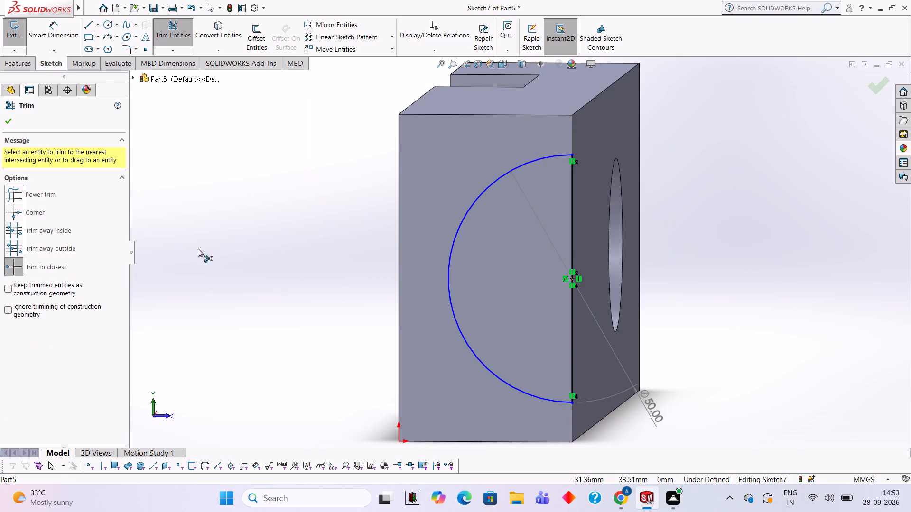
click(27, 68)
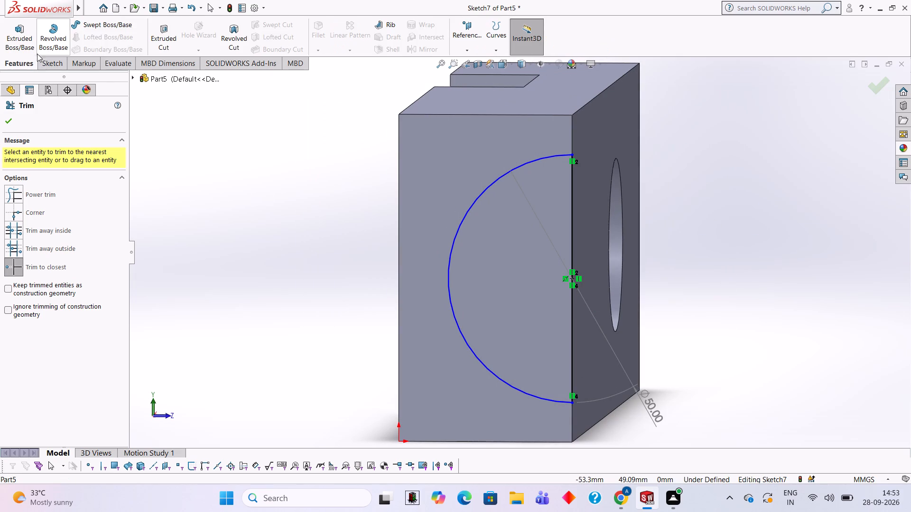
click(162, 47)
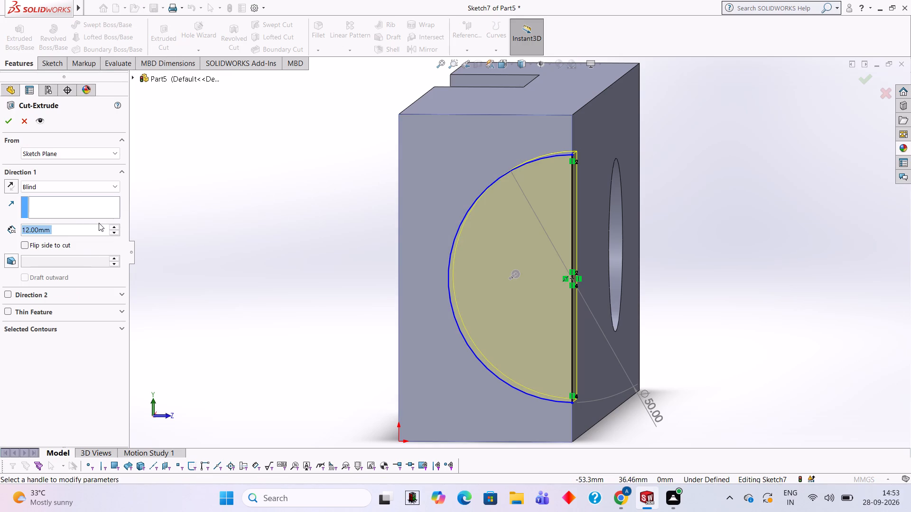
text(30)
key(Return)
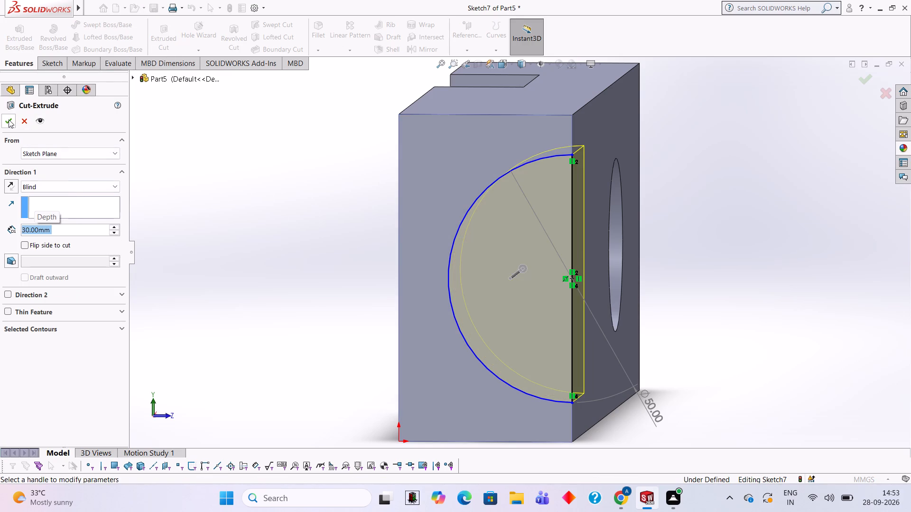
click(9, 119)
click(236, 207)
Examine the semicircular end cut and the recessed hole from several angles.
middle_drag(711, 168, 688, 159)
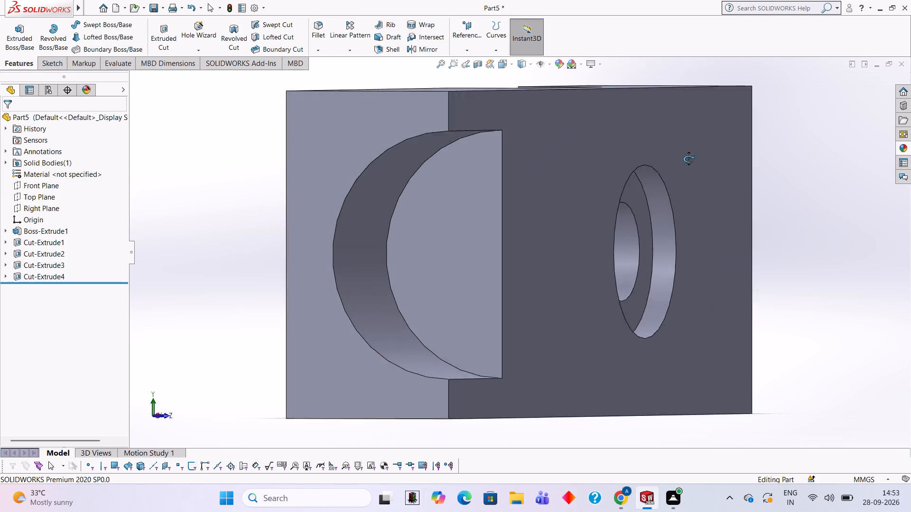
middle_drag(688, 159, 646, 164)
scroll(481, 225, down, 1)
scroll(437, 211, up, 2)
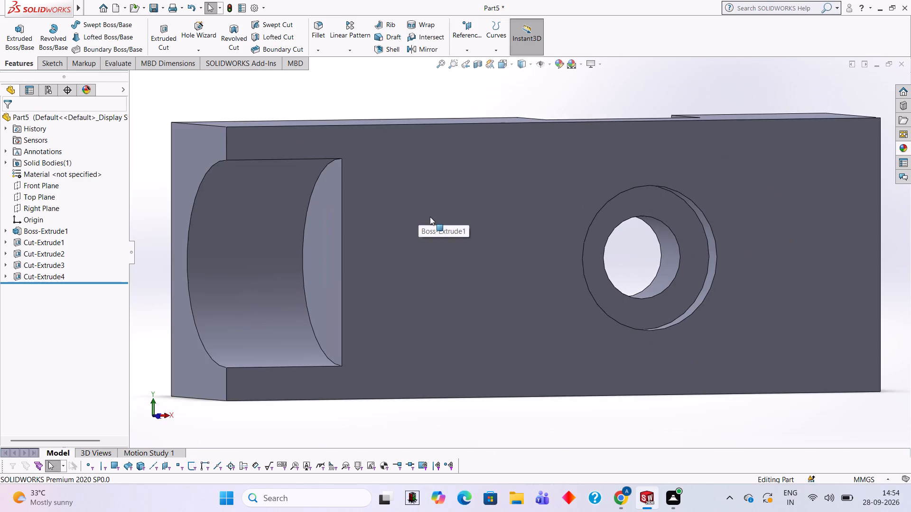
middle_drag(431, 217, 380, 184)
middle_drag(380, 184, 397, 193)
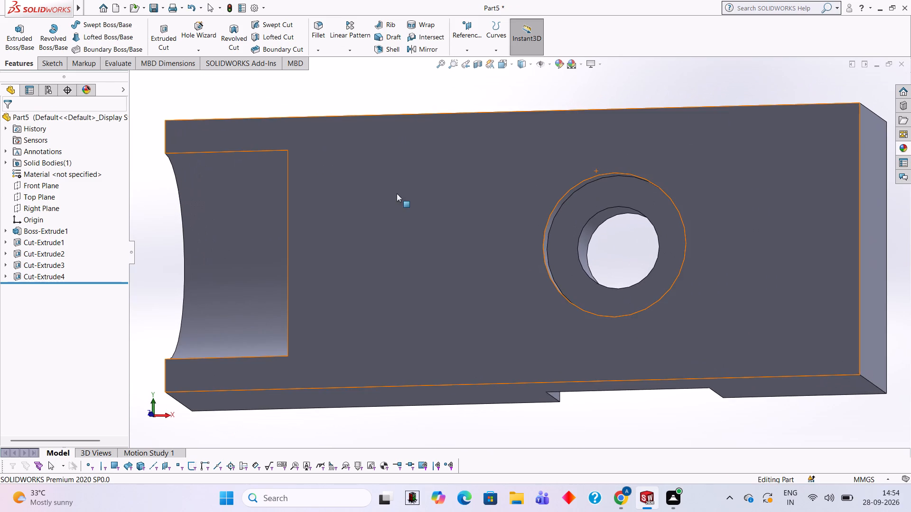
middle_drag(405, 234, 429, 247)
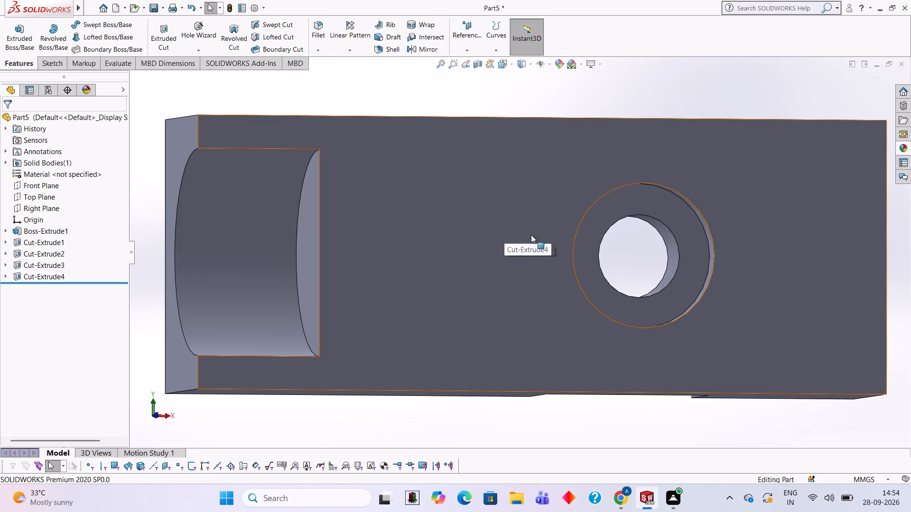
middle_drag(568, 233, 550, 210)
scroll(423, 231, up, 1)
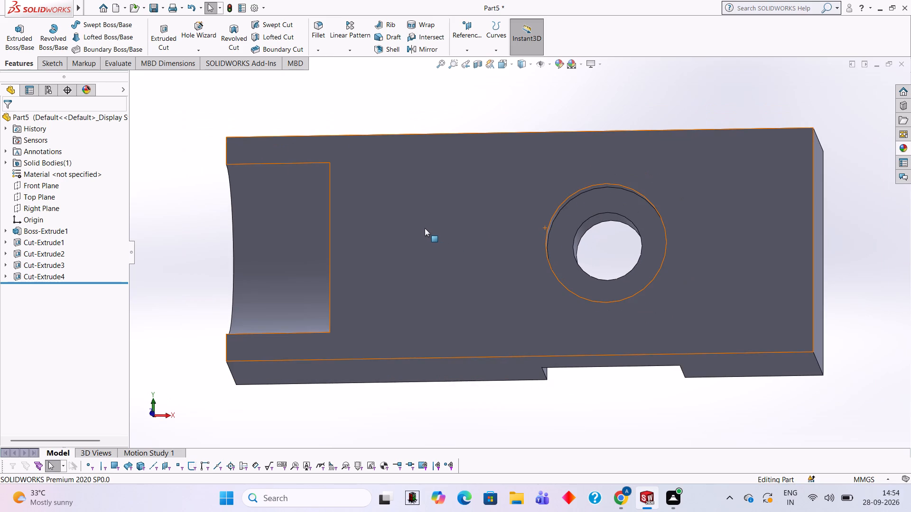
Open a new sketch on the notched side's larger flat face, between the notch and the semicircular end cut.
middle_drag(396, 235, 530, 270)
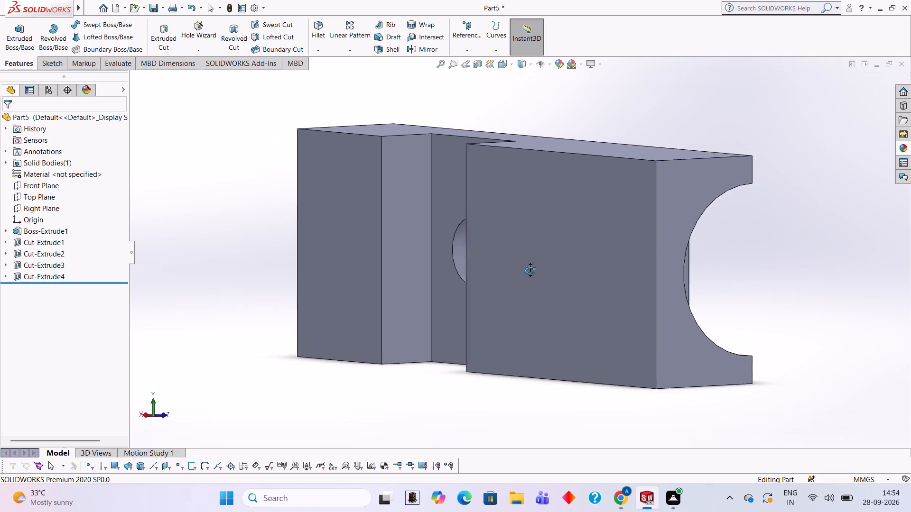
middle_drag(530, 270, 566, 258)
click(604, 250)
click(644, 225)
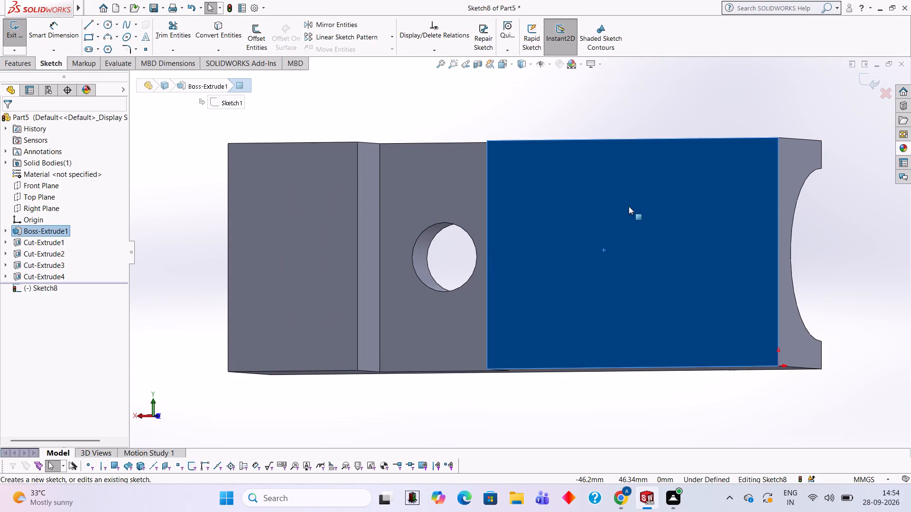
key(ctrl+8)
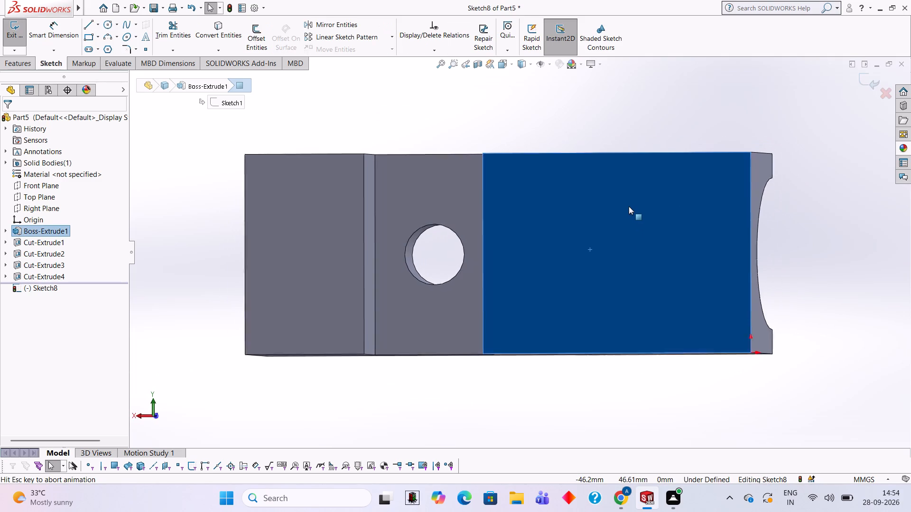
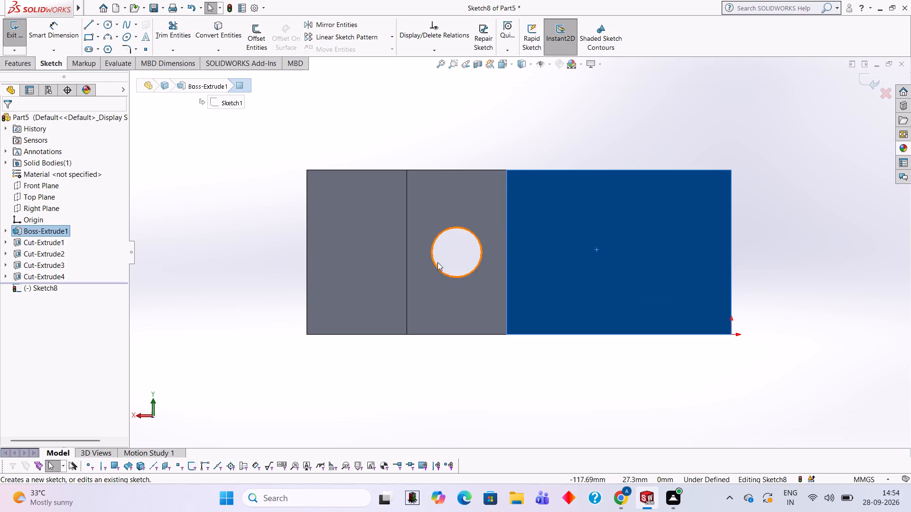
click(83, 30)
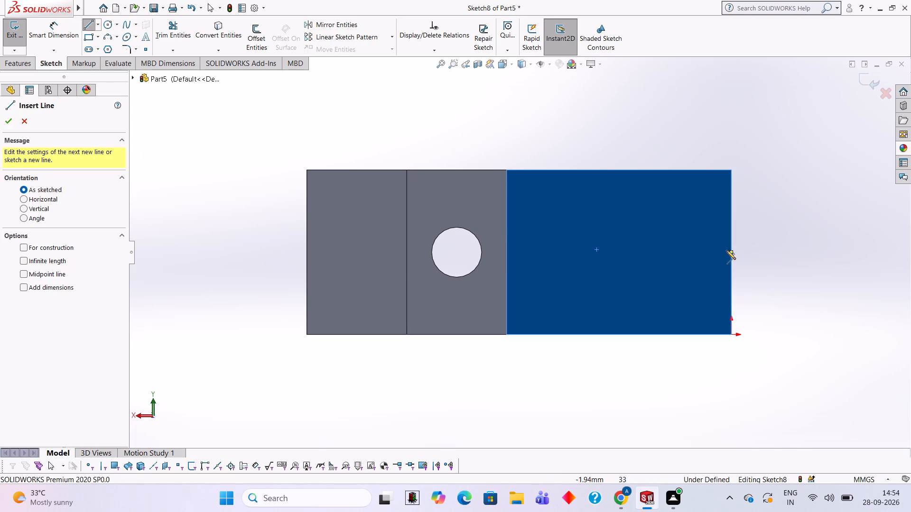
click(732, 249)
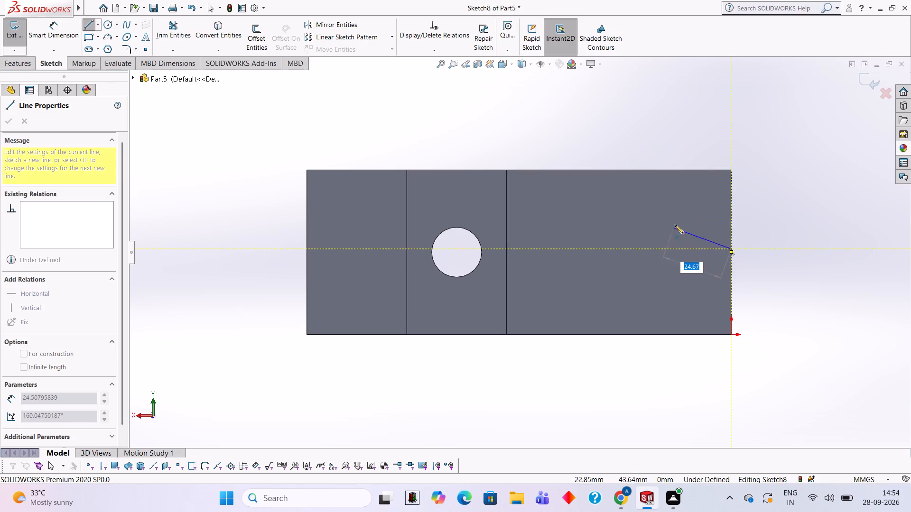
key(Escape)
Draw a 15 mm horizontal line inward from the midpoint of the face's end edge beside the semicircular cut.
scroll(848, 263, down, 4)
scroll(718, 257, up, 1)
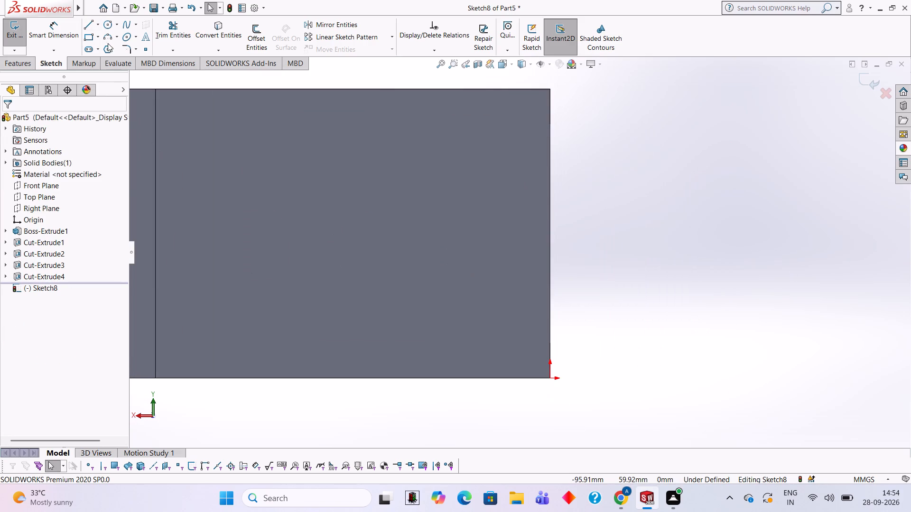
click(85, 27)
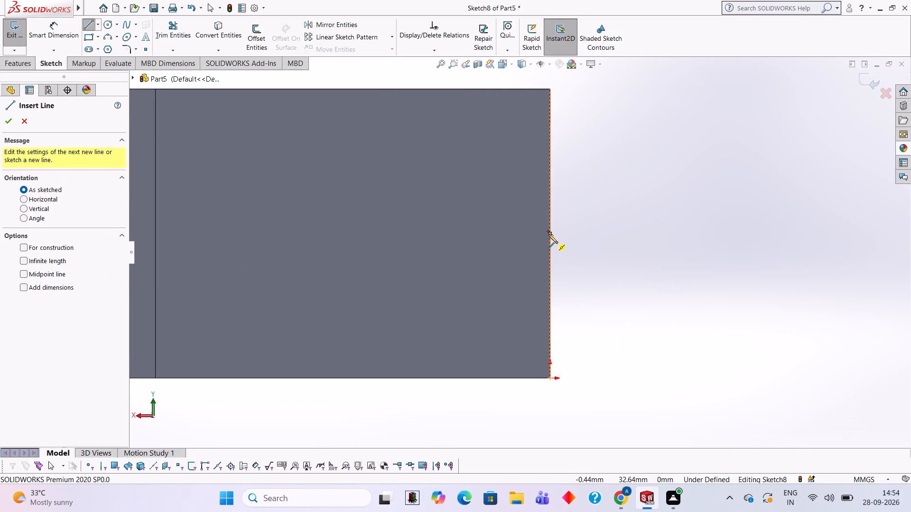
click(549, 233)
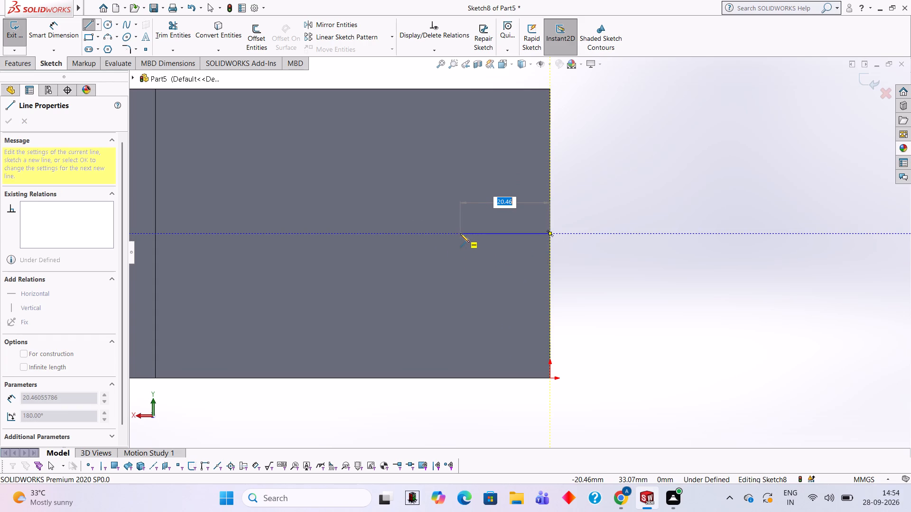
text(15)
key(Return)
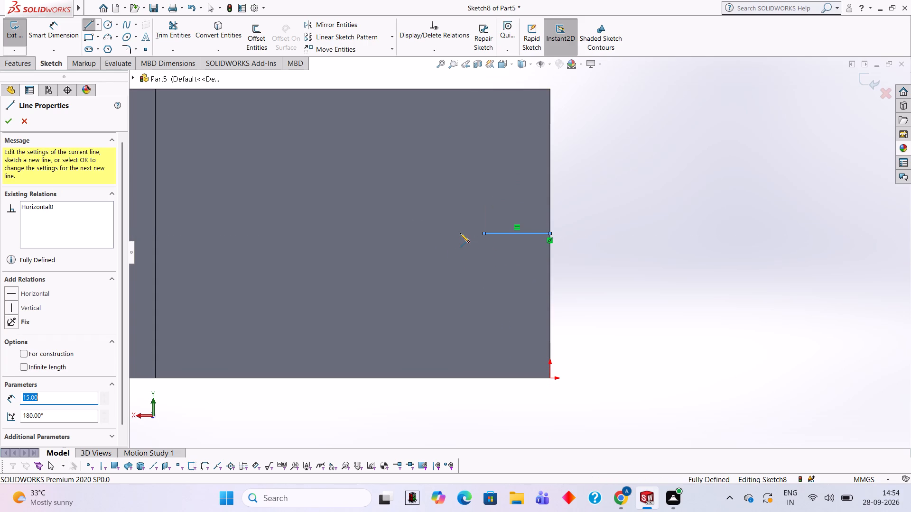
key(Escape)
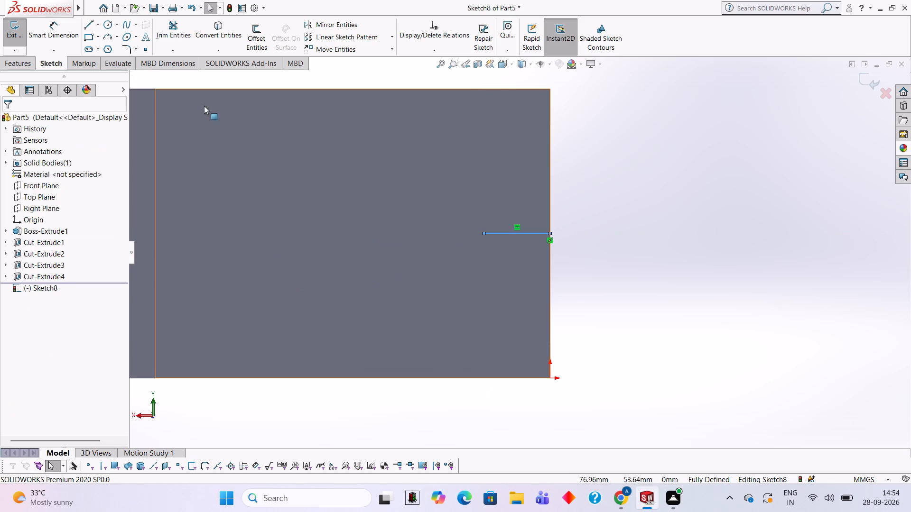
Draw a 16 mm diameter circle centred on the inner end of the 15 mm line.
click(110, 24)
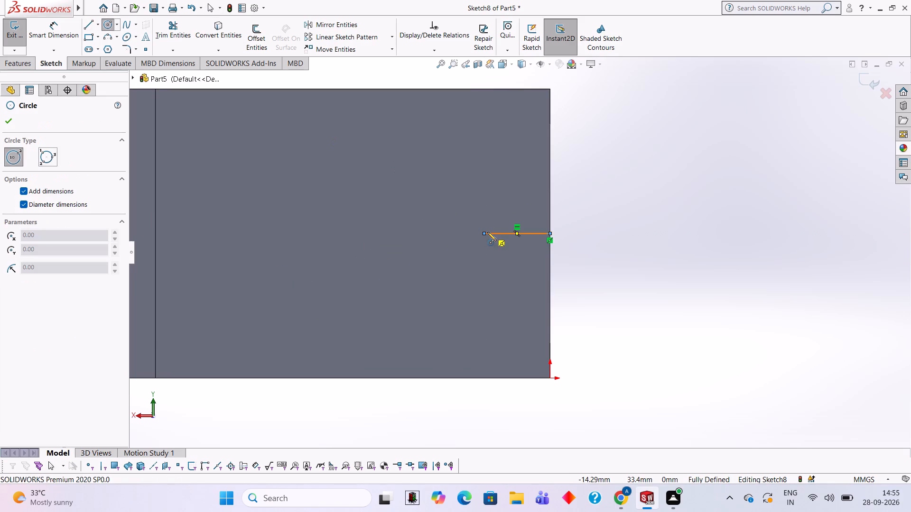
click(483, 232)
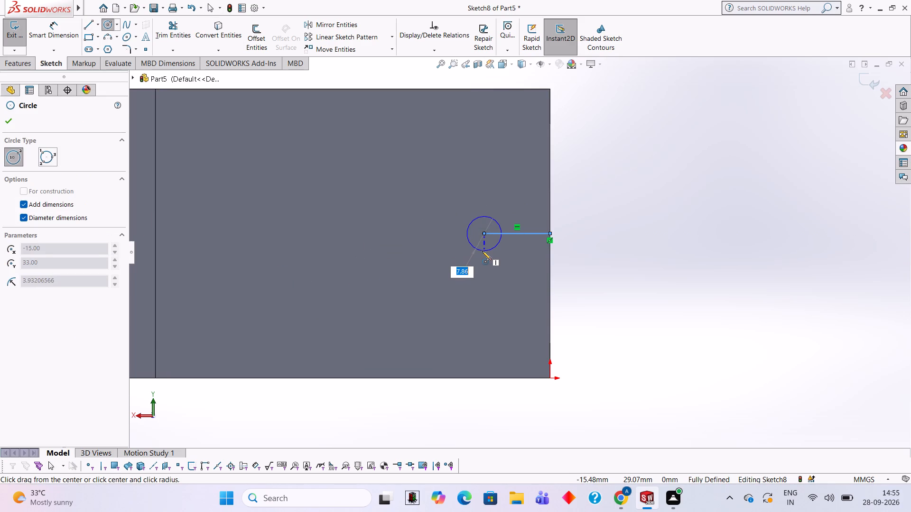
text(16)
key(Return)
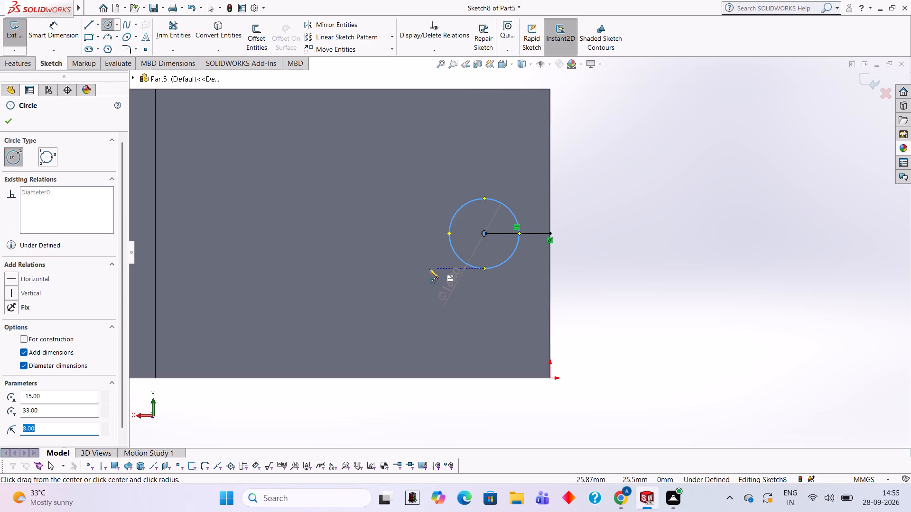
key(Escape)
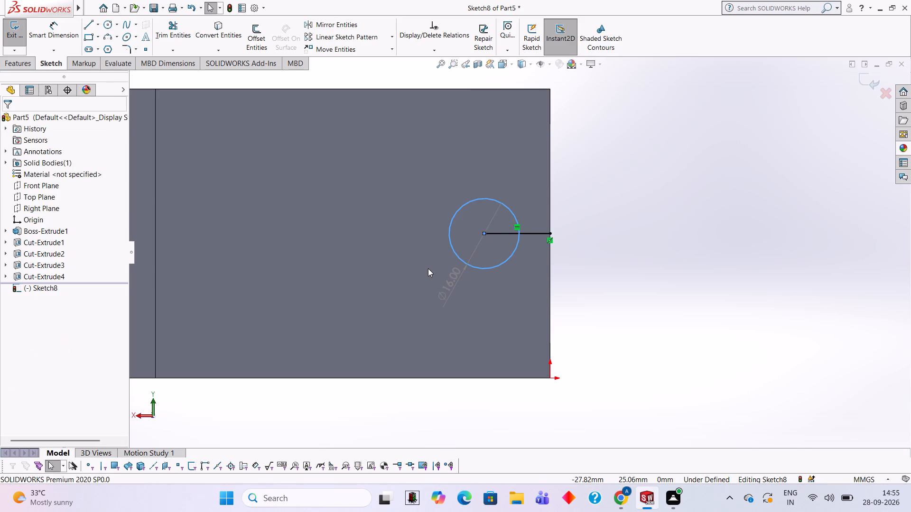
Trim away the whole 15 mm helper line, leaving only the circle.
click(176, 26)
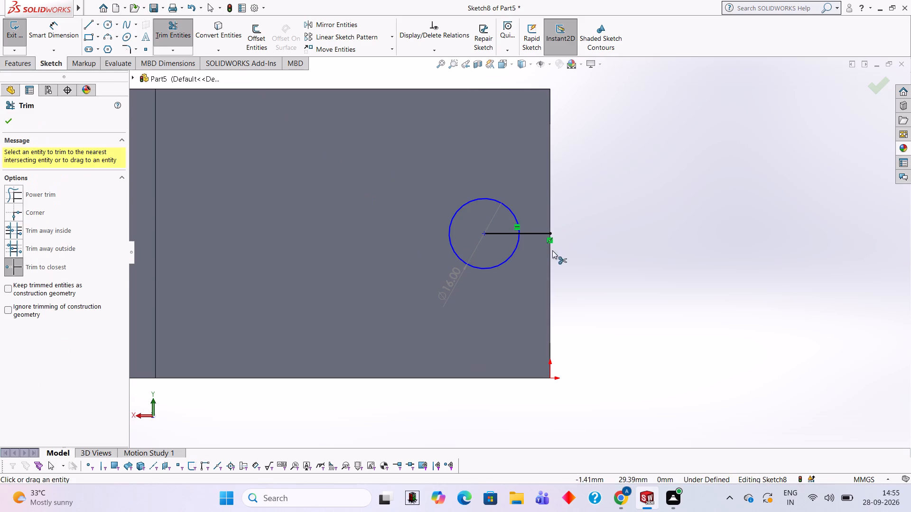
click(508, 233)
click(534, 234)
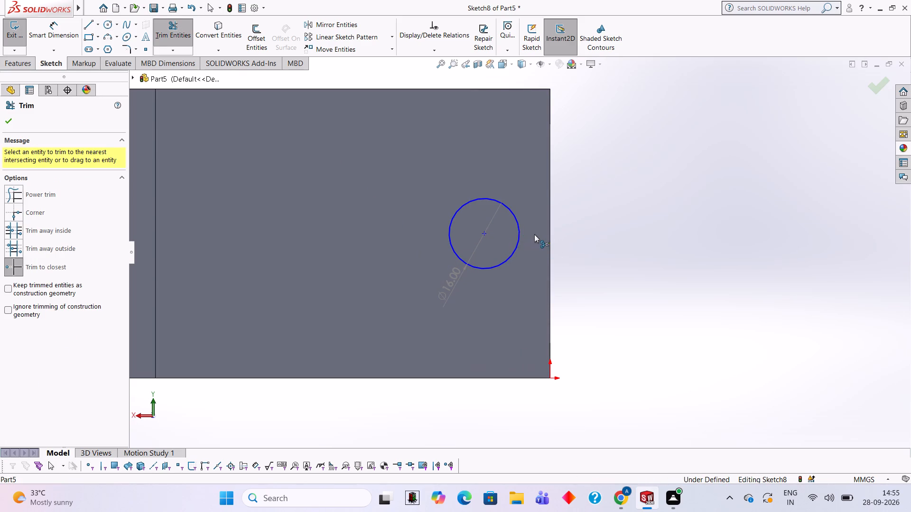
Start a blind cut-extrude of the 16 mm circle into the block, trying depths of 20 mm and 15 mm.
click(25, 60)
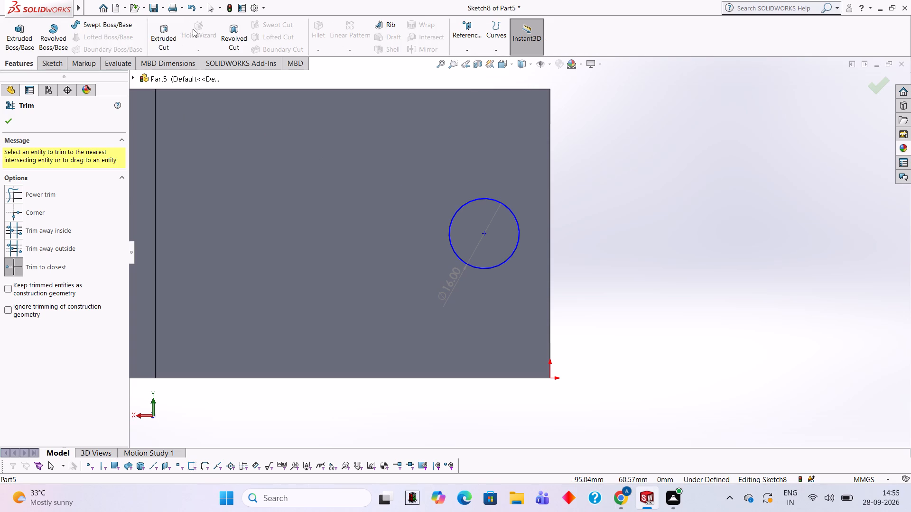
click(171, 26)
middle_drag(650, 123, 603, 129)
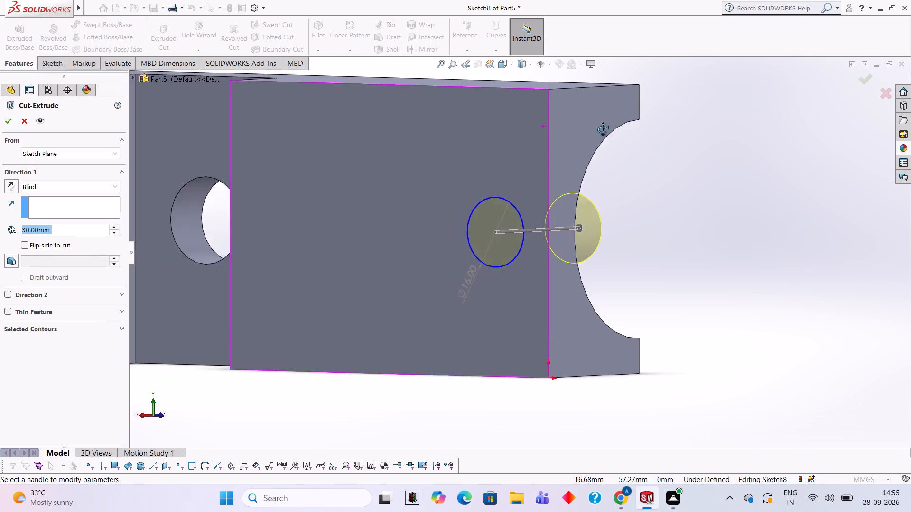
middle_drag(603, 129, 579, 130)
click(50, 231)
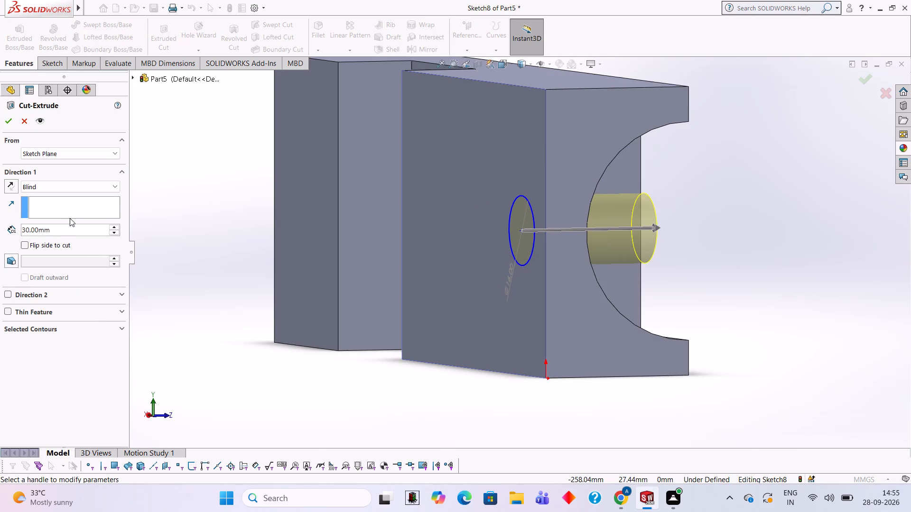
key(BackSpace)
key(BackSpace)
key(BackSpace)
key(BackSpace)
key(BackSpace)
key(BackSpace)
key(BackSpace)
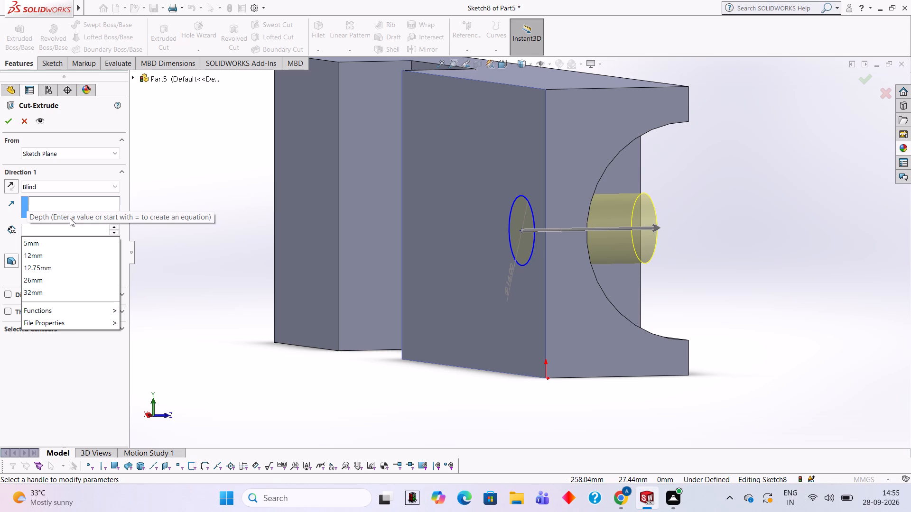
text(20)
key(Return)
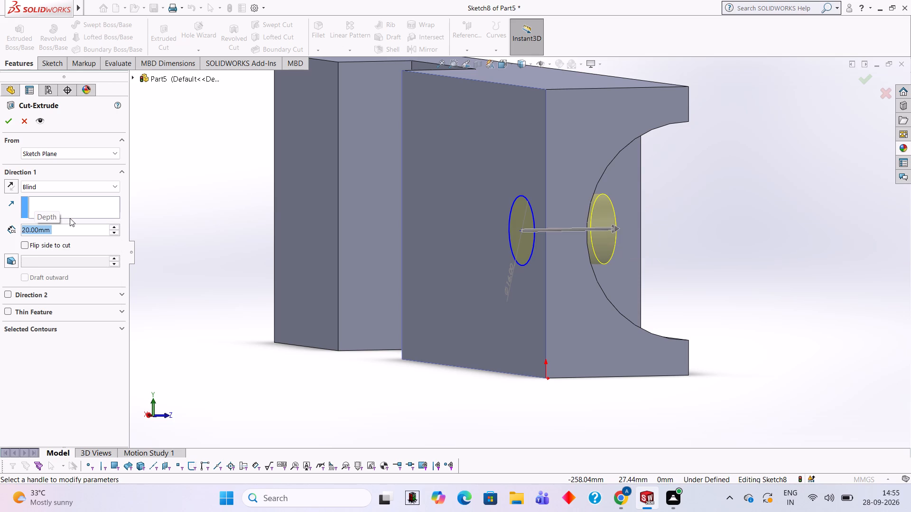
text(15)
key(Return)
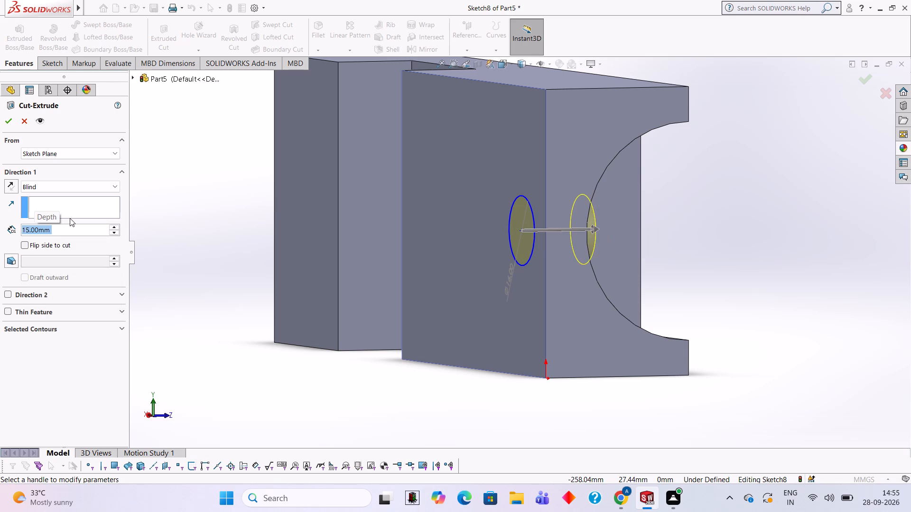
Set the circular cut's blind depth to 12 mm and complete the cut into the semicircular recess.
middle_drag(719, 211, 695, 201)
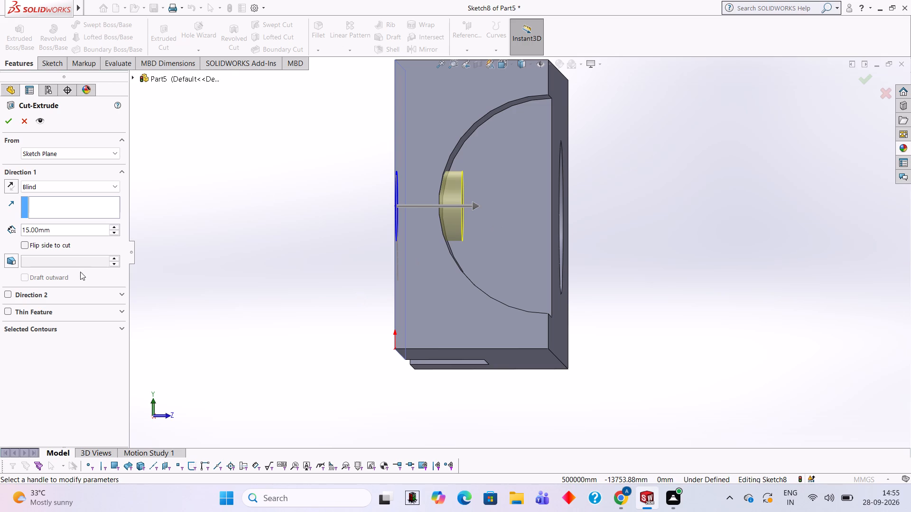
click(83, 230)
key(BackSpace)
key(BackSpace)
key(BackSpace)
key(BackSpace)
key(BackSpace)
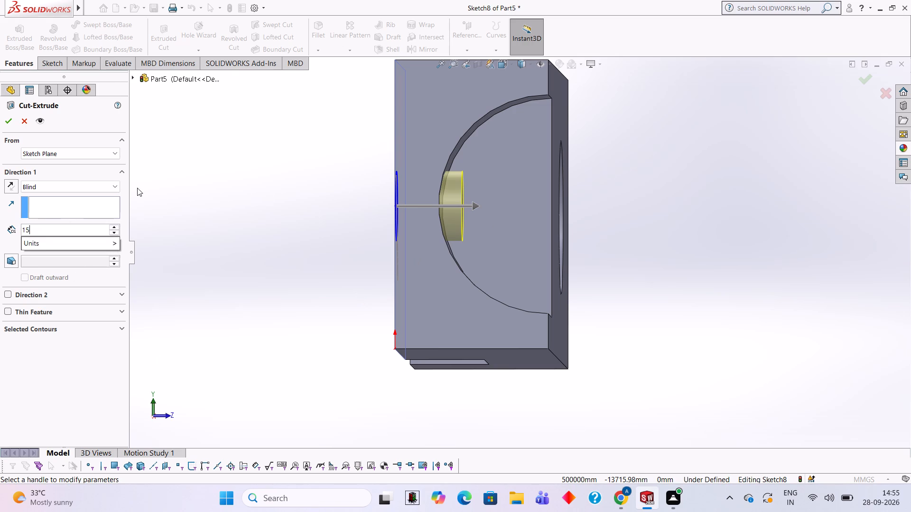
key(BackSpace)
key(BackSpace)
text(12)
key(Return)
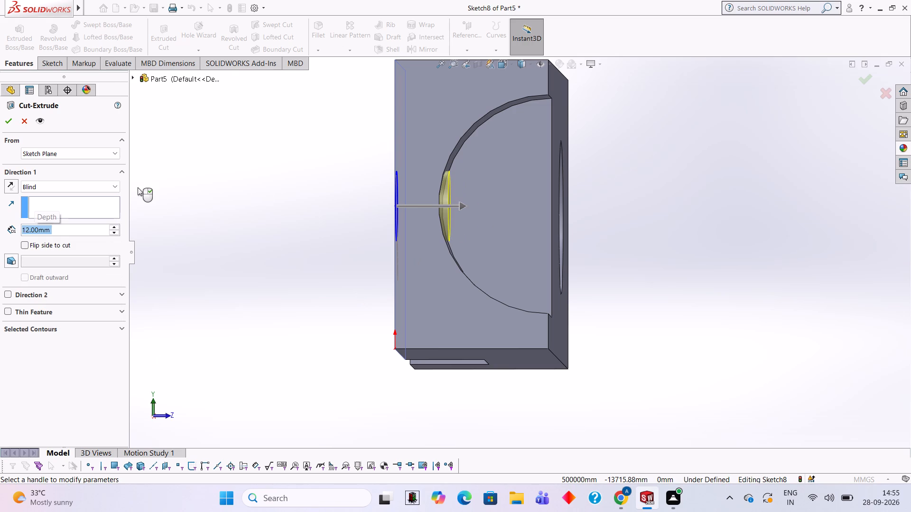
click(10, 124)
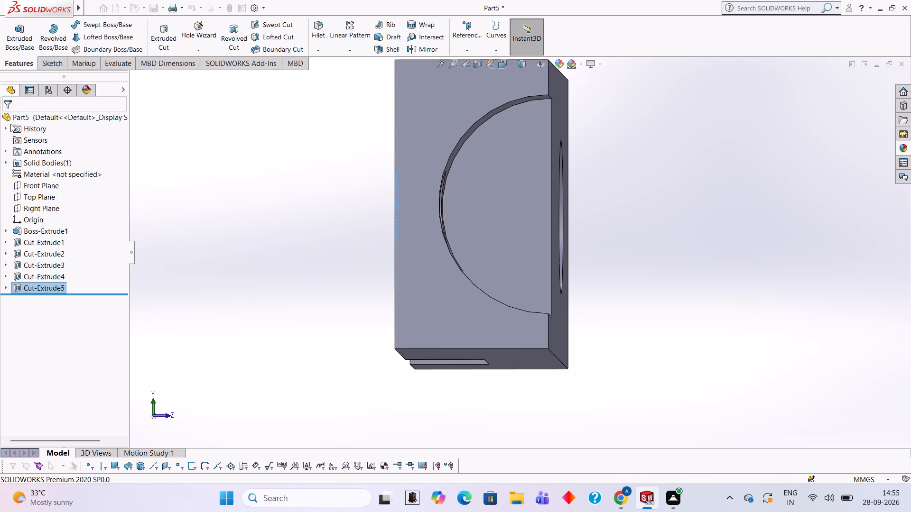
Examine the new hole, the semicircular end cut, the recessed hole and the notch from several angles.
click(306, 236)
middle_drag(629, 233, 594, 219)
scroll(598, 206, up, 2)
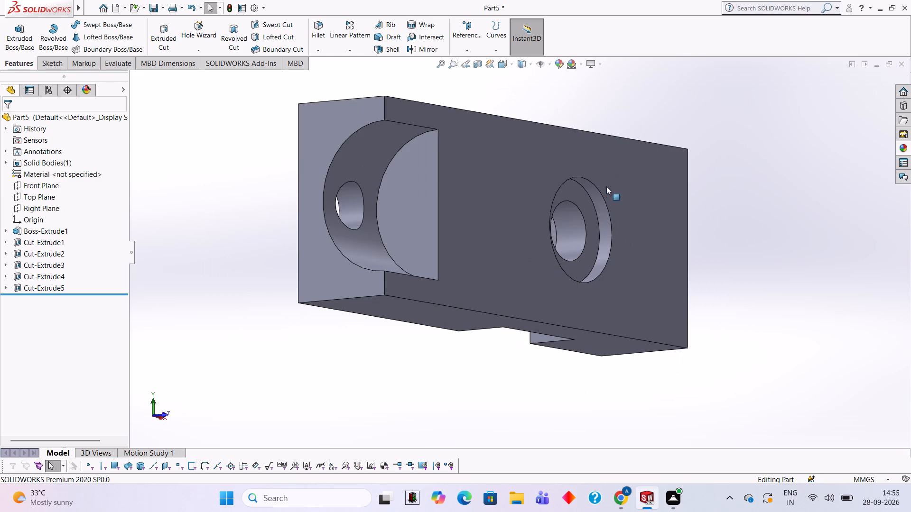
middle_drag(592, 212, 527, 201)
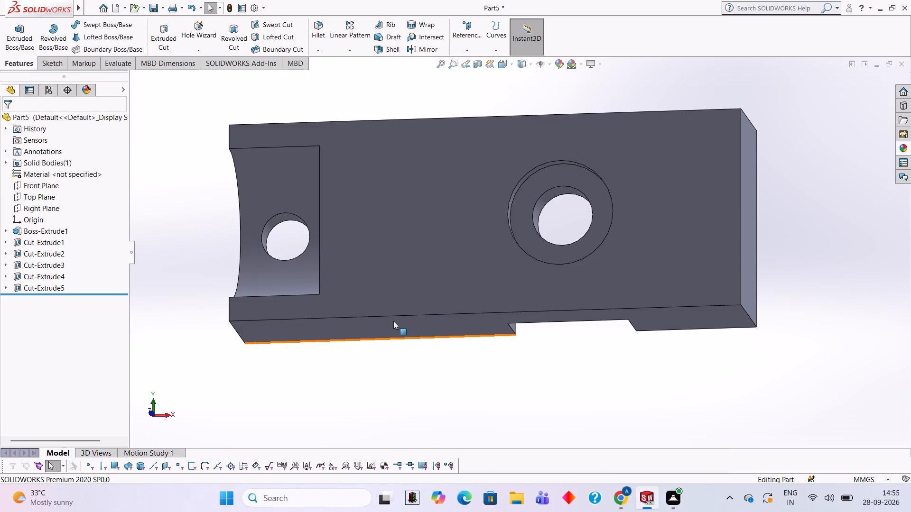
middle_drag(475, 267, 487, 195)
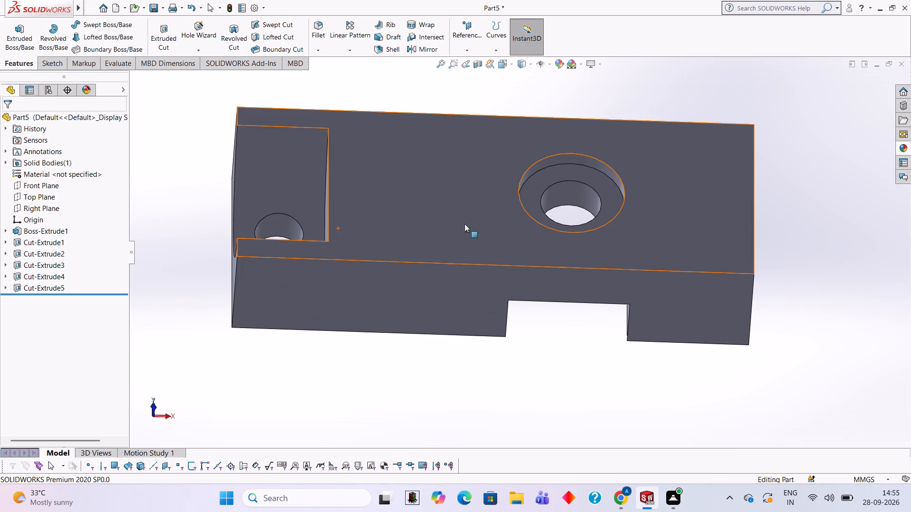
middle_drag(455, 168, 626, 291)
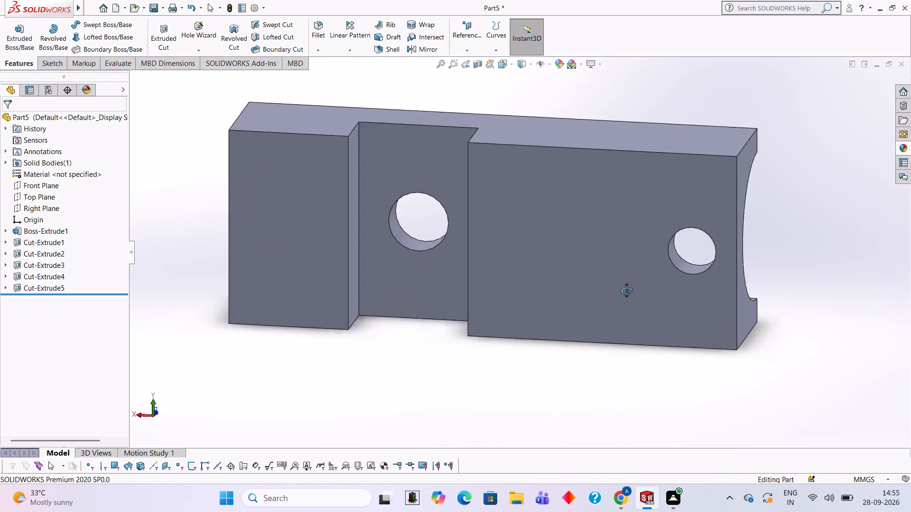
middle_drag(626, 291, 507, 264)
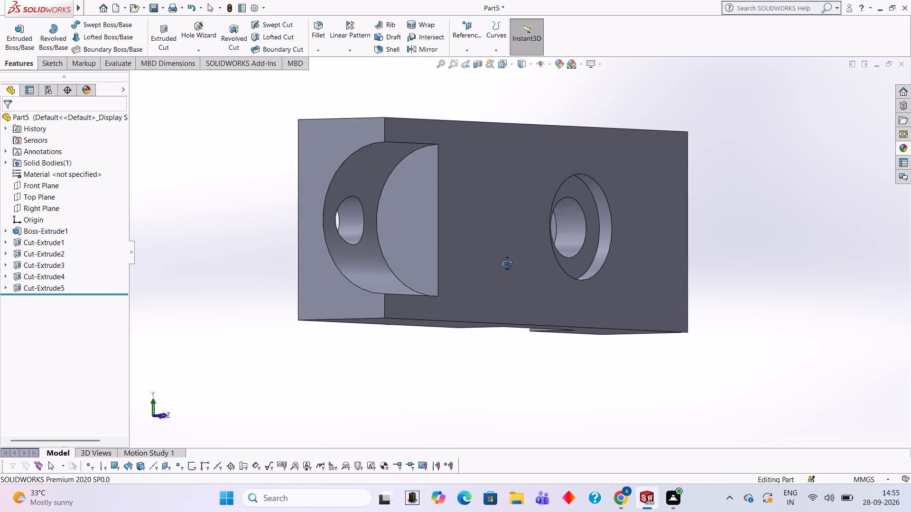
middle_drag(507, 264, 479, 291)
middle_drag(558, 286, 513, 174)
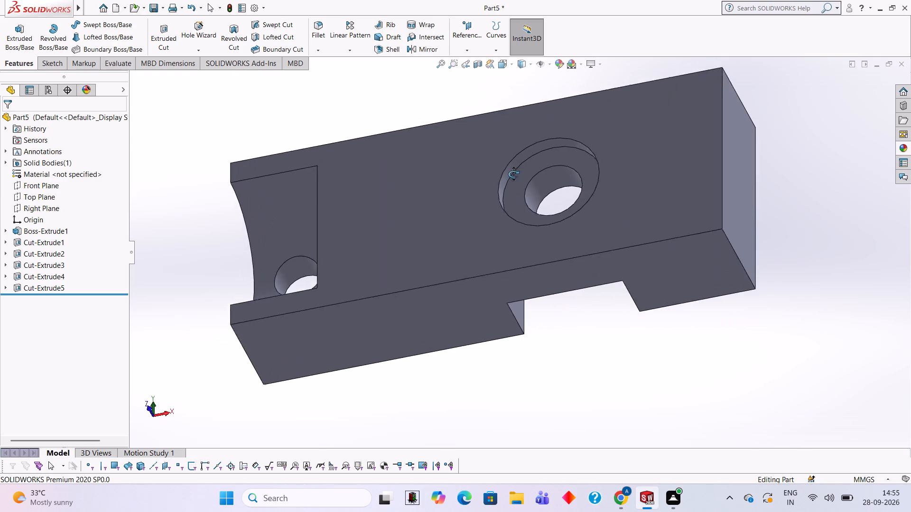
middle_drag(513, 174, 514, 173)
Open a new sketch on the long narrow side face that shows the notch profile, viewed face-on.
click(421, 319)
click(468, 287)
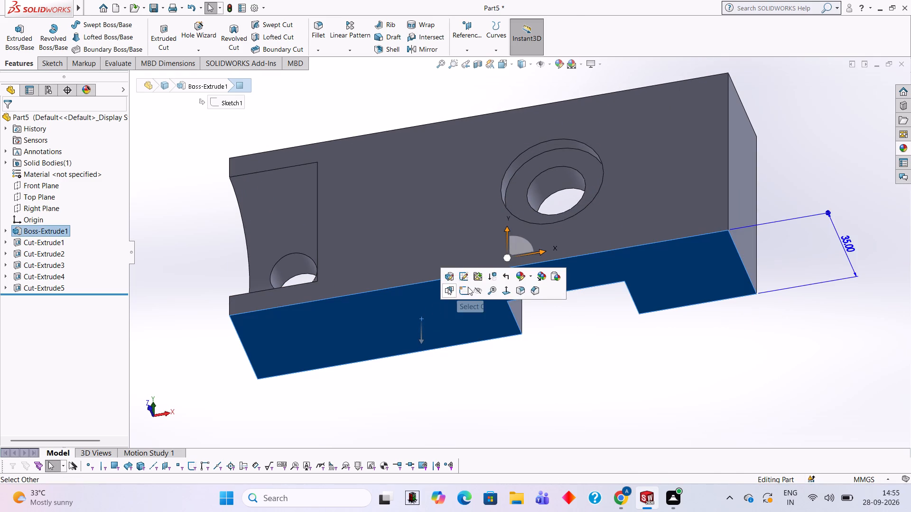
key(ctrl+9)
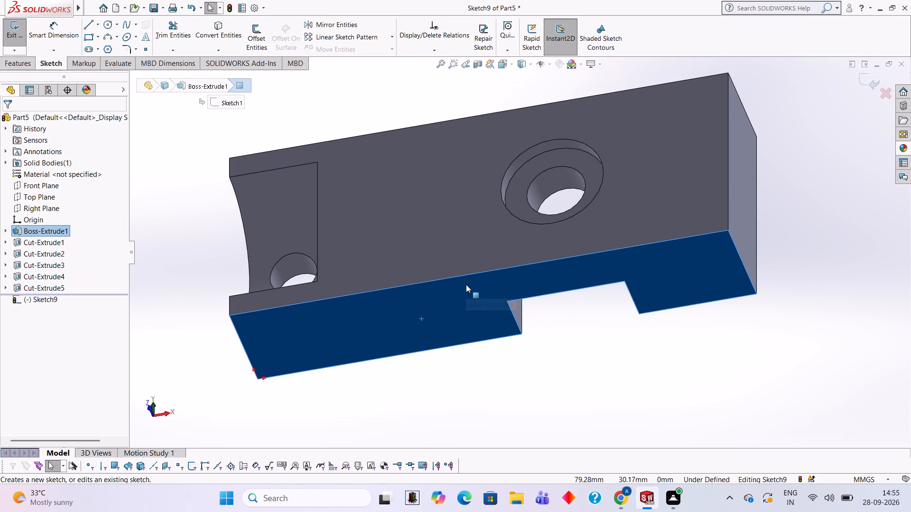
key(ctrl+8)
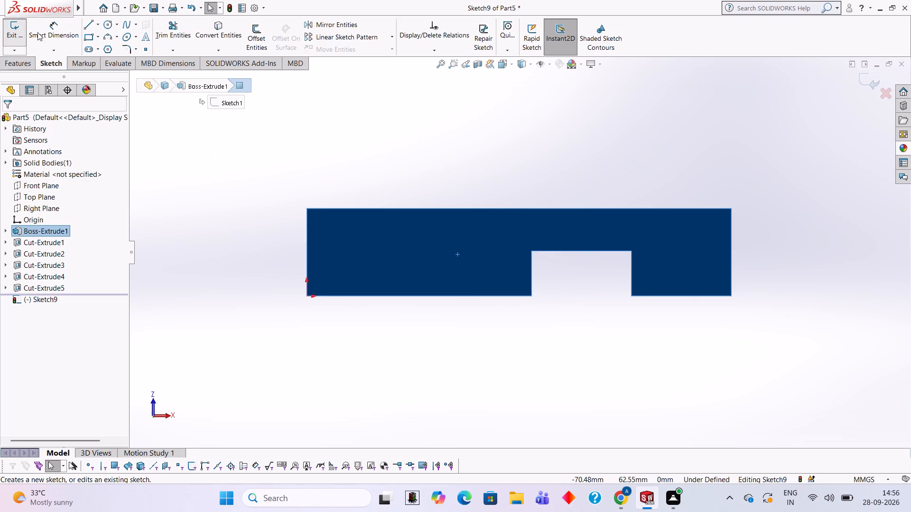
Draw a 30 mm line along the edge opposite the notch, starting at the corner on the semicircular-cut end.
click(85, 22)
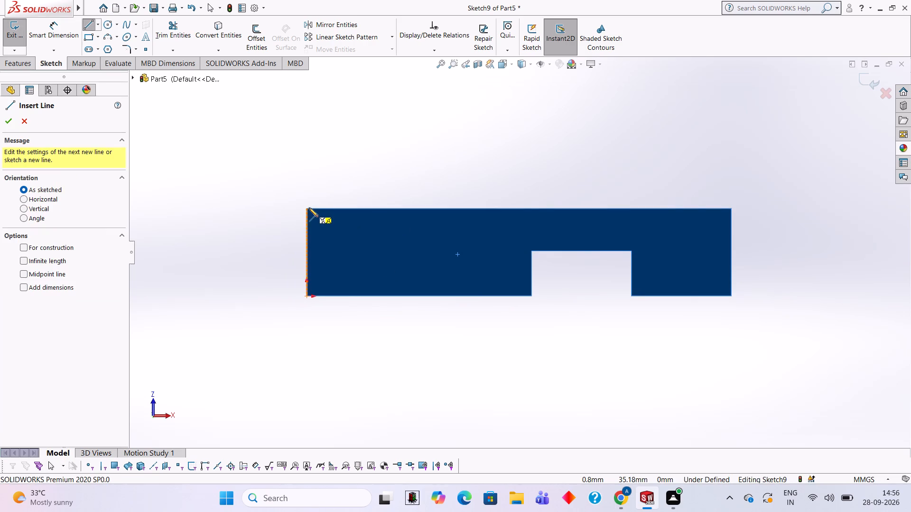
click(307, 208)
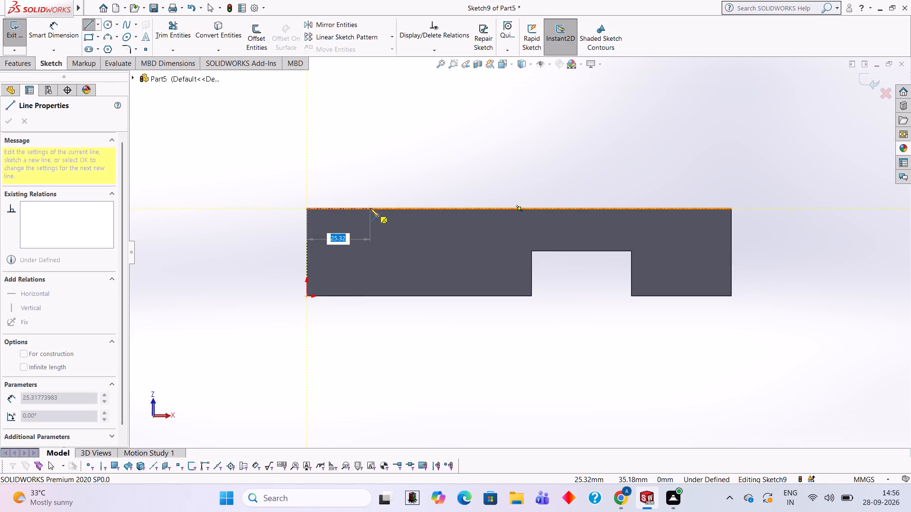
text(30)
key(Return)
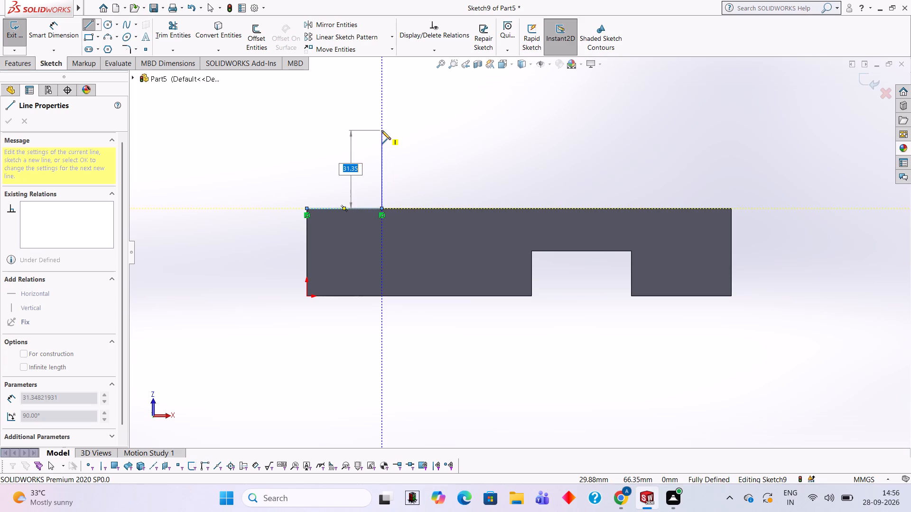
Draw a 30 mm vertical line away from the block, starting at the inner end of the 30 mm edge line.
text(80-)
text(50)
key(Return)
click(889, 30)
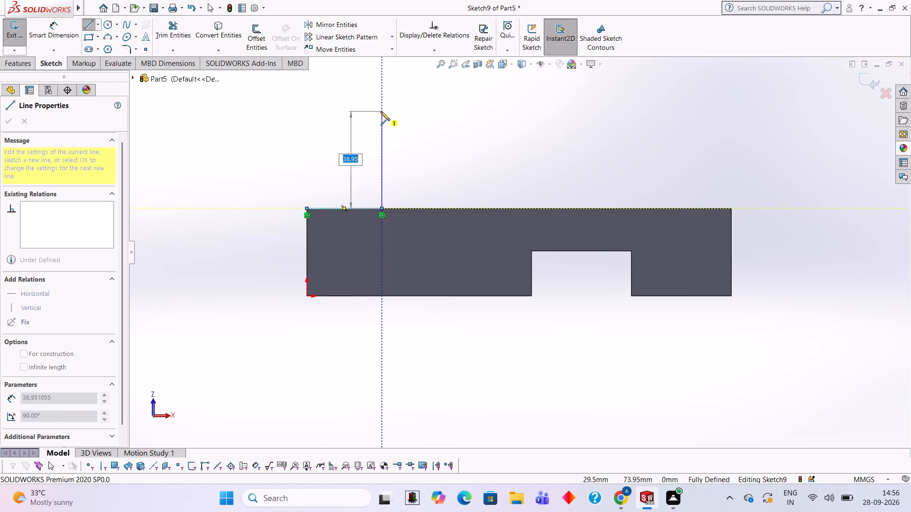
key(3)
key(0)
key(Return)
key(period)
key(BackSpace)
key(BackSpace)
text(30)
key(Return)
key(Return)
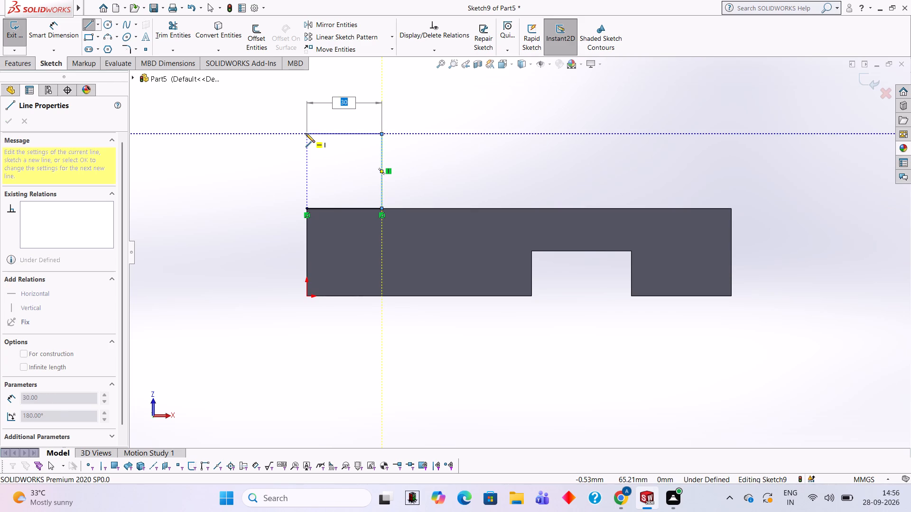
Continue the outline with a 30 mm horizontal line back in line with the block's end and a 25 mm vertical line upward.
click(306, 133)
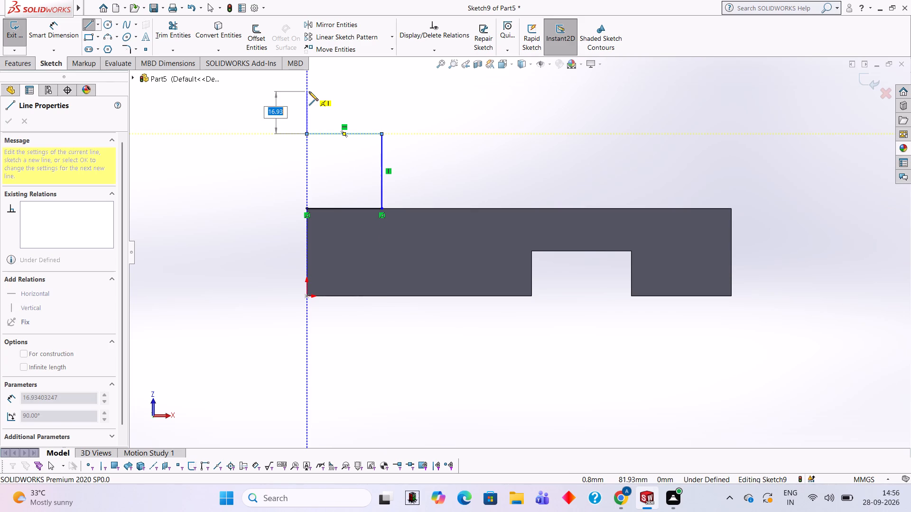
text(25)
key(Return)
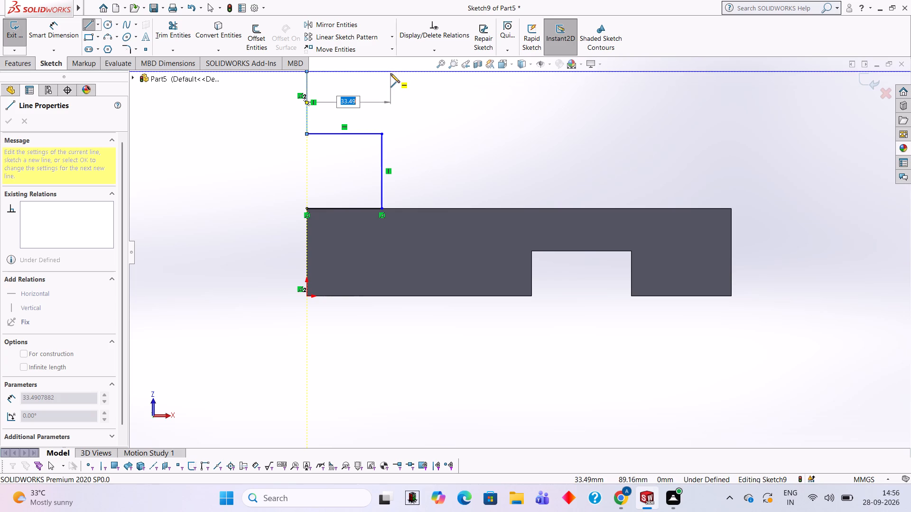
Draw the outline's top edge as two consecutive horizontal lines of 50 mm and 10 mm toward the notch side.
text(50)
key(Return)
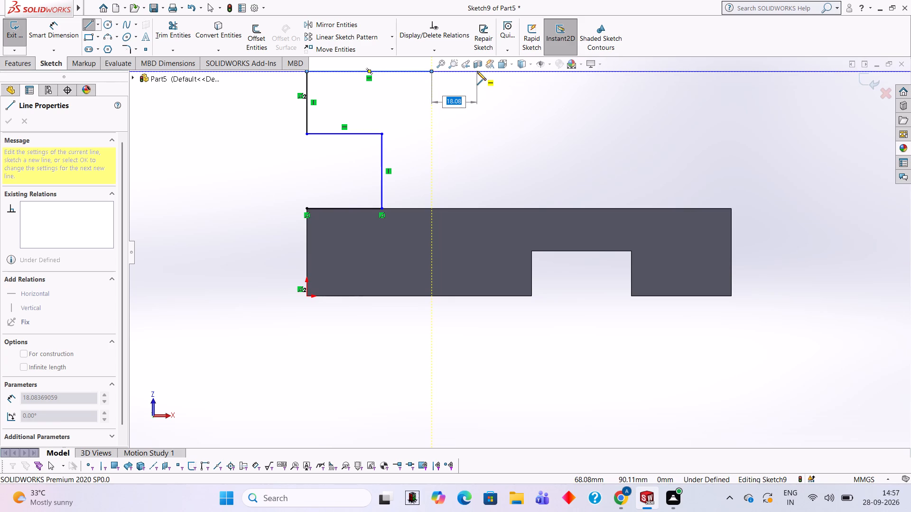
text(10)
key(Return)
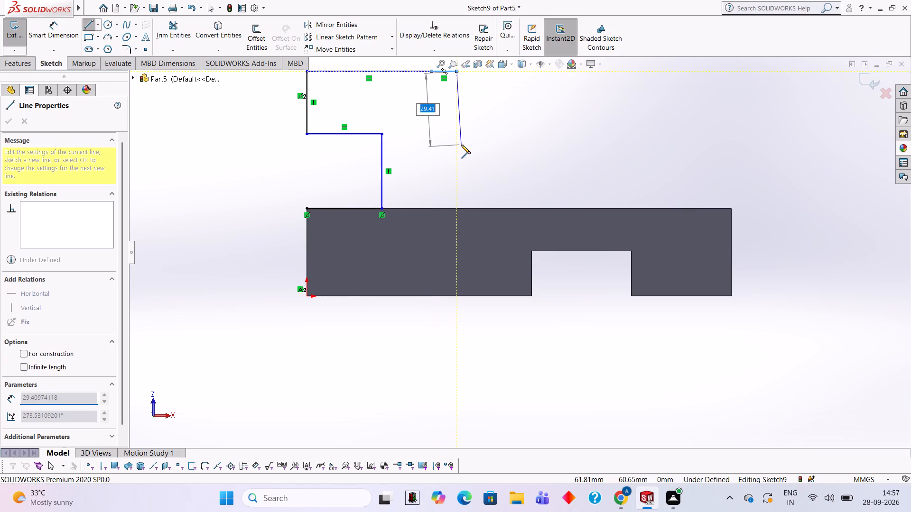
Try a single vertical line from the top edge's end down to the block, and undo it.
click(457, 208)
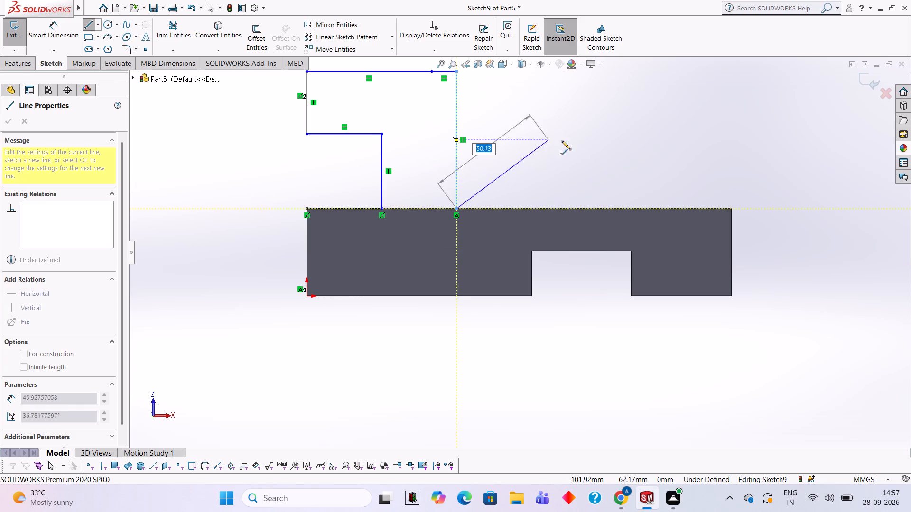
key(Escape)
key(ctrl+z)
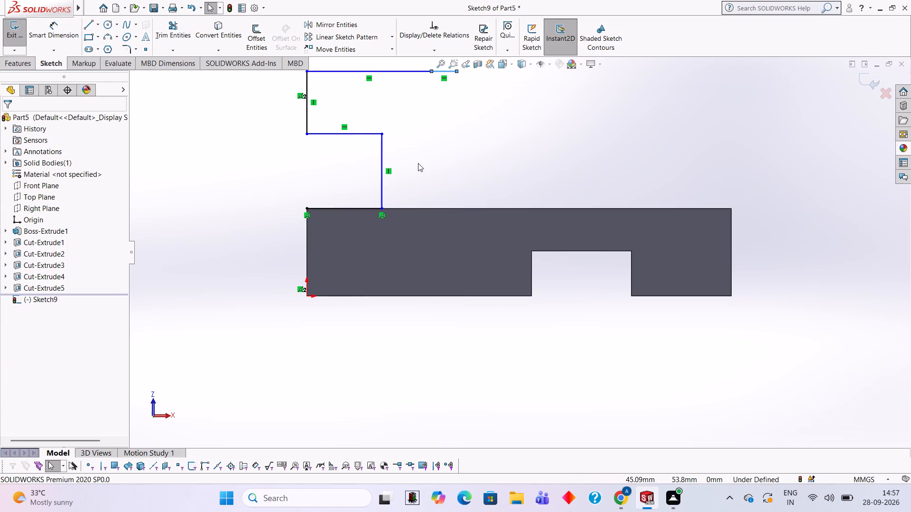
Draw a 10 mm vertical line down from the top edge's end and continue it with another line down to the block's edge.
click(88, 26)
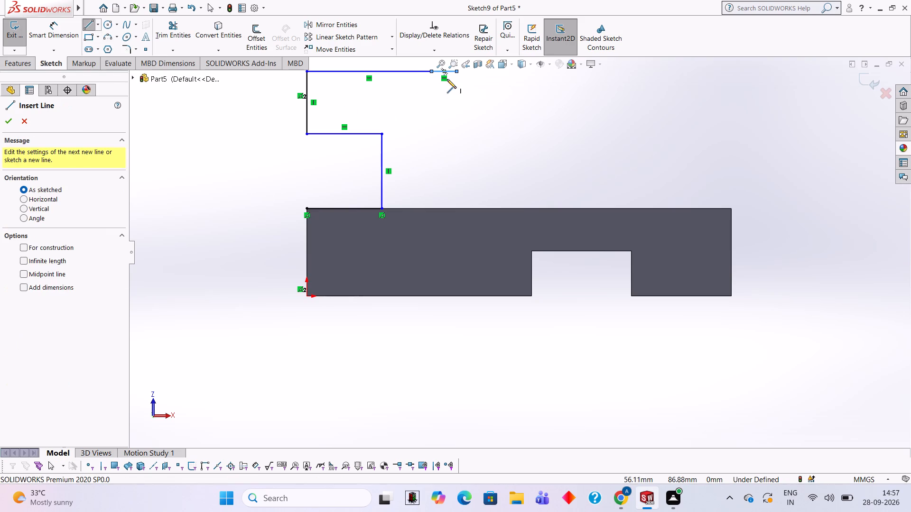
click(455, 72)
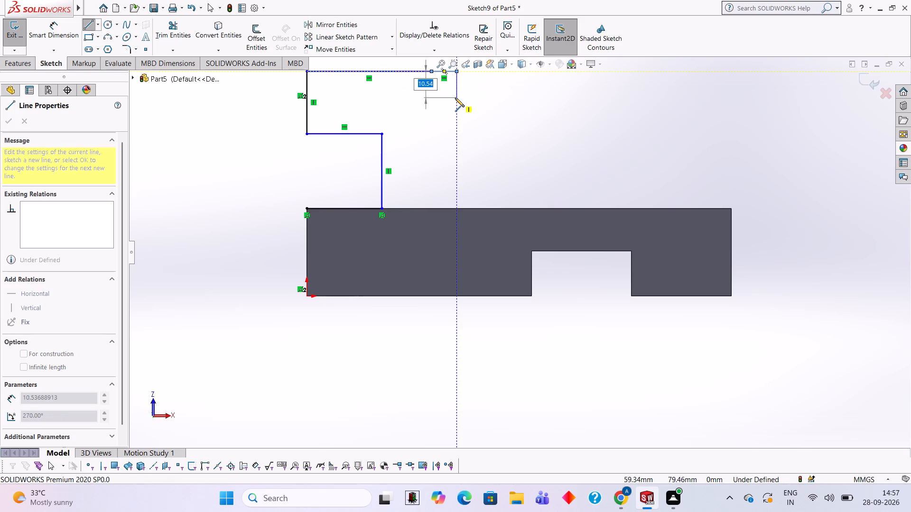
text(10)
key(Return)
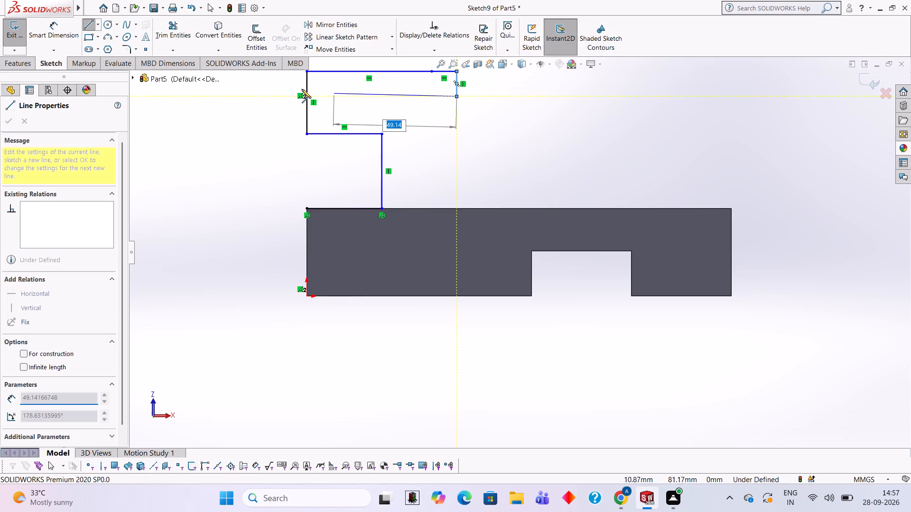
click(457, 208)
key(Escape)
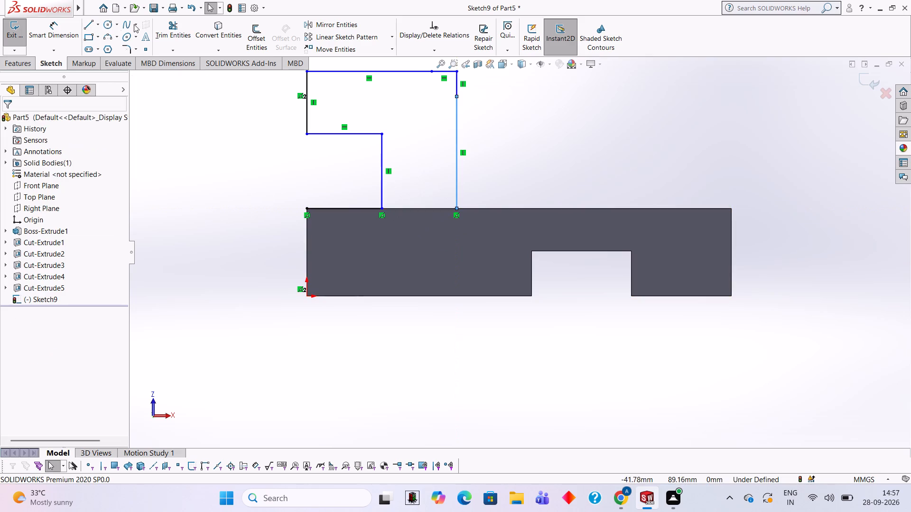
Bevel the outline's outer top corner with a diagonal line joining the two 10 mm segments' inner ends, and trim away both corner segments.
scroll(492, 117, up, 2)
scroll(492, 117, down, 2)
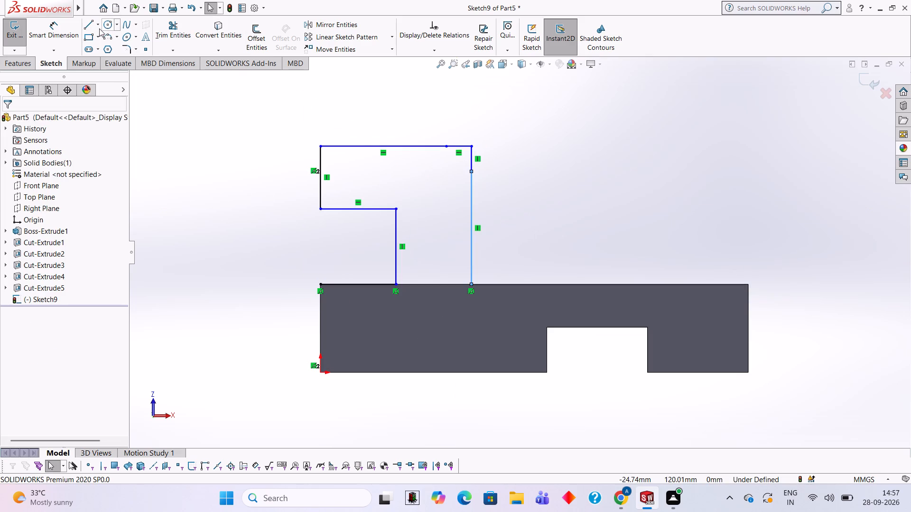
click(92, 24)
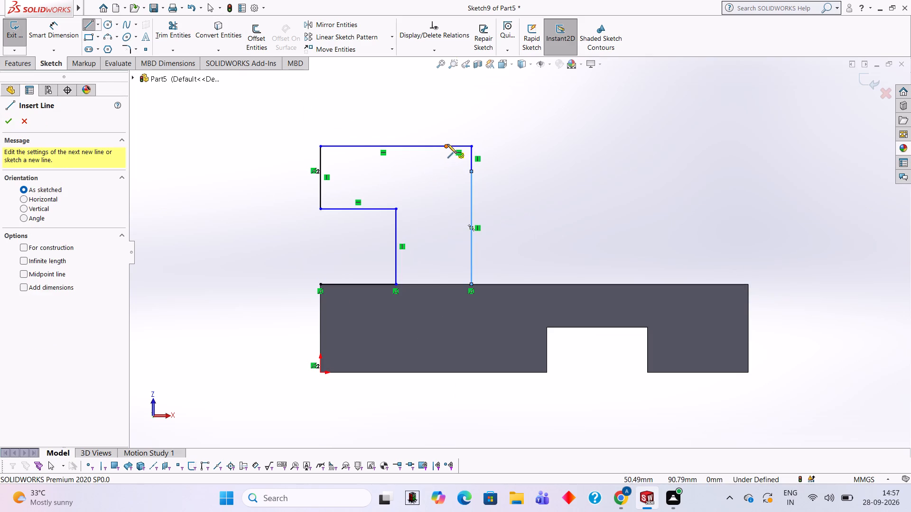
click(446, 146)
click(471, 171)
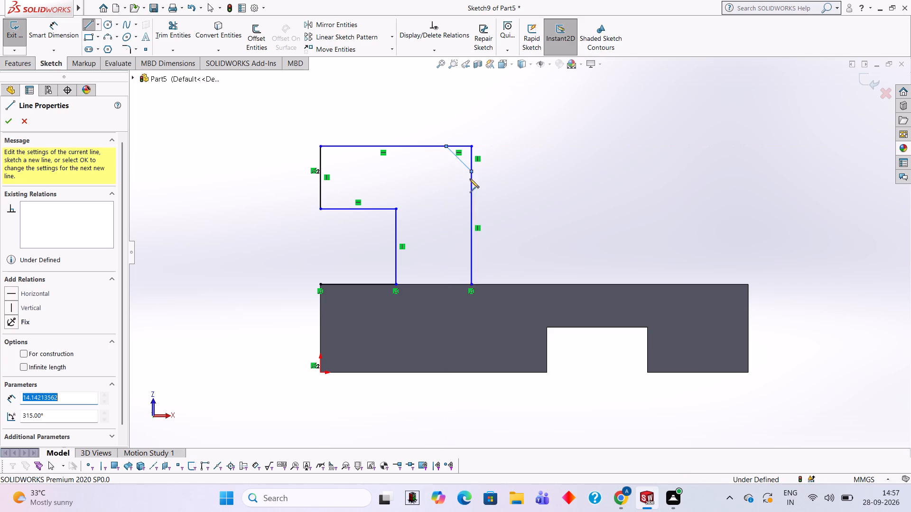
key(Escape)
click(179, 35)
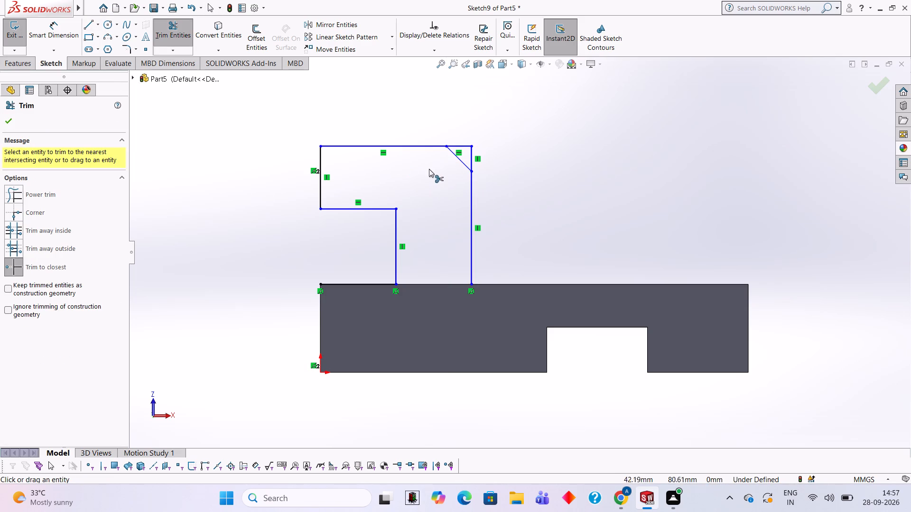
click(465, 147)
click(473, 148)
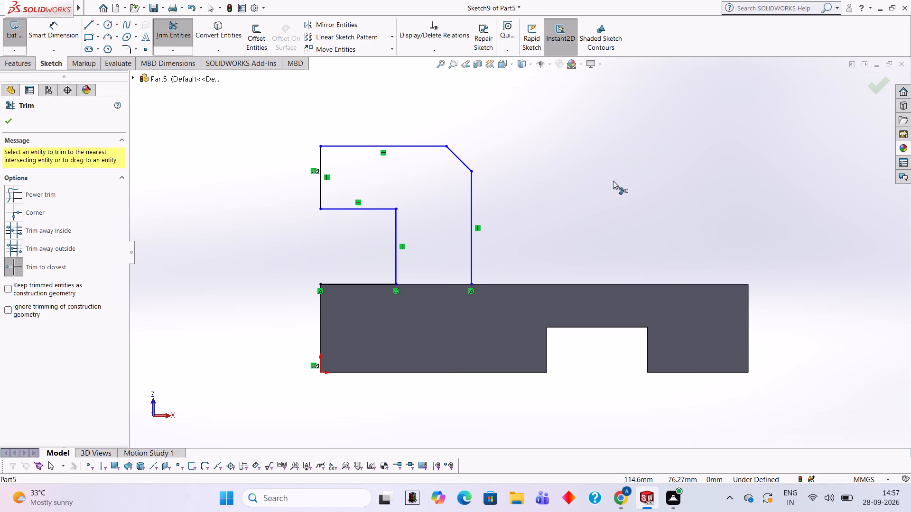
Close the outline's base with a line along the block's edge between its two vertical sides.
middle_drag(637, 154, 631, 199)
middle_drag(505, 235, 506, 211)
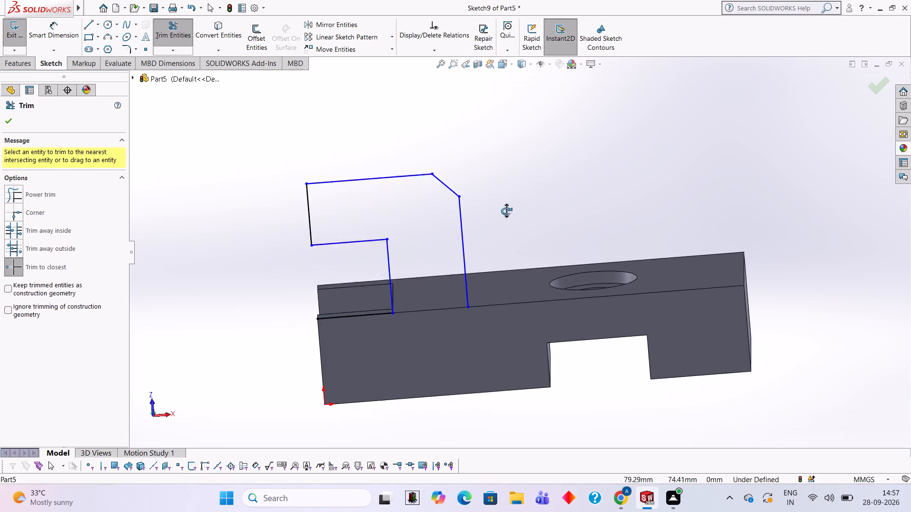
middle_drag(506, 211, 512, 196)
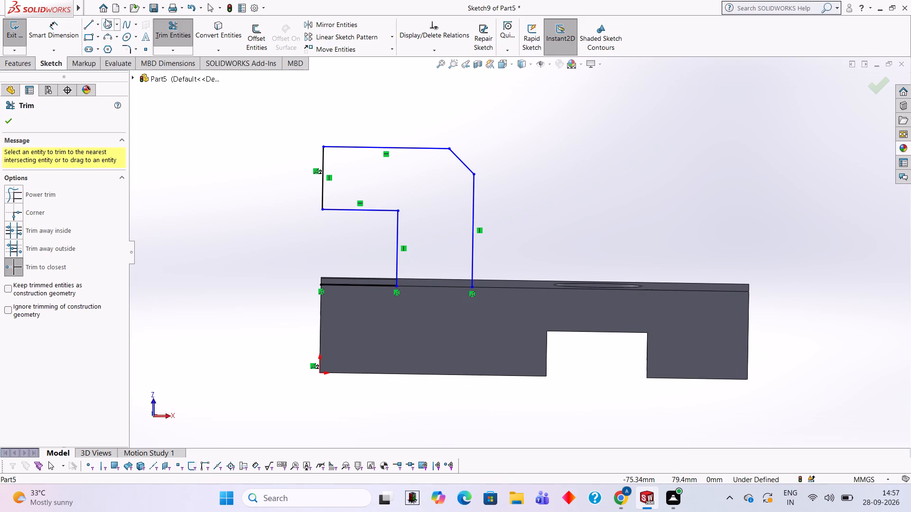
click(93, 22)
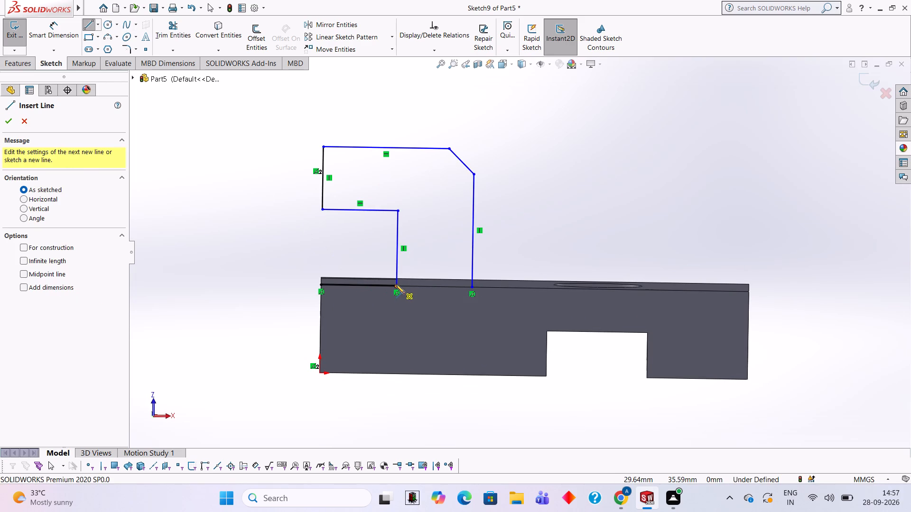
middle_drag(550, 242, 548, 189)
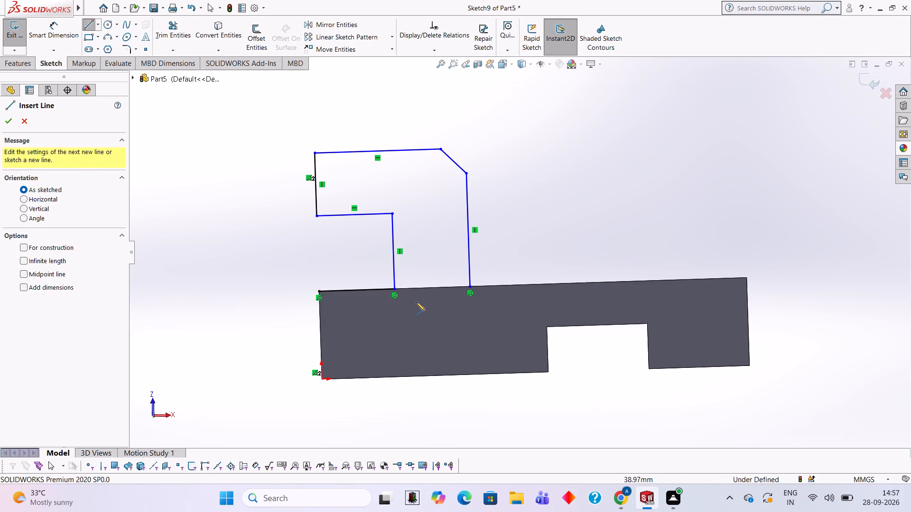
click(394, 288)
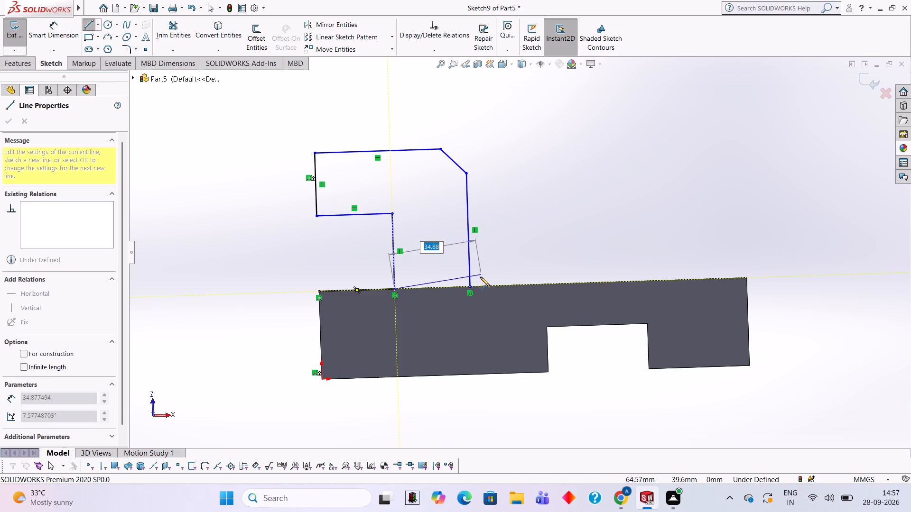
click(469, 287)
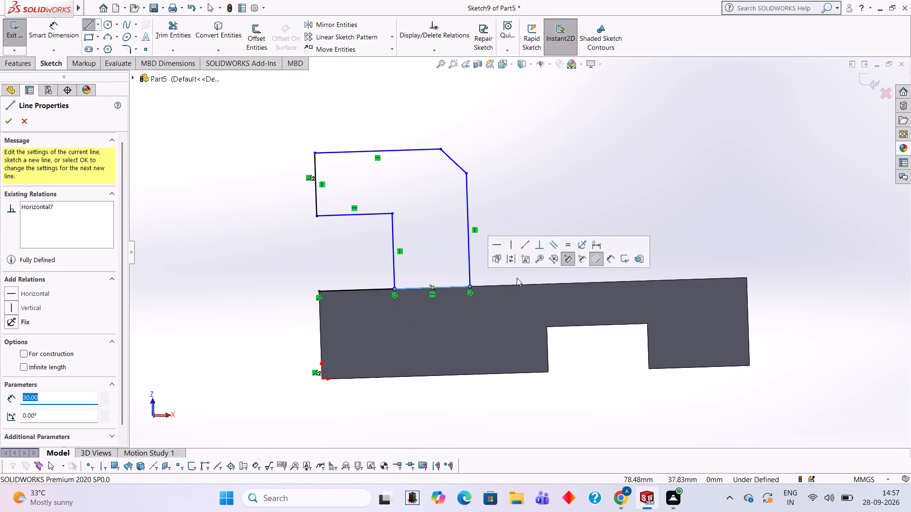
key(Escape)
Trim away the extra 30 mm line on the block's edge beside the closed outline.
click(187, 34)
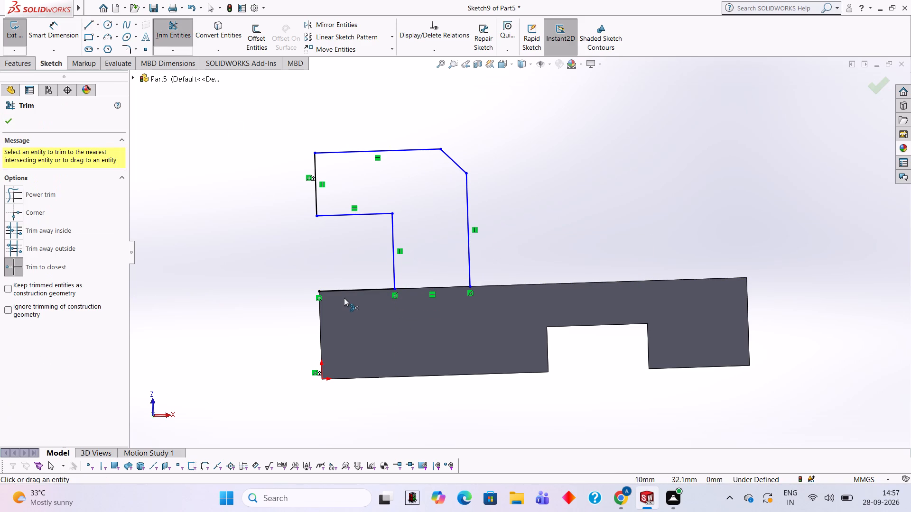
click(344, 291)
Start a blind boss extrusion of the closed hook outline, reversed to run across the block's width, with a 50 mm depth.
middle_drag(565, 206, 569, 250)
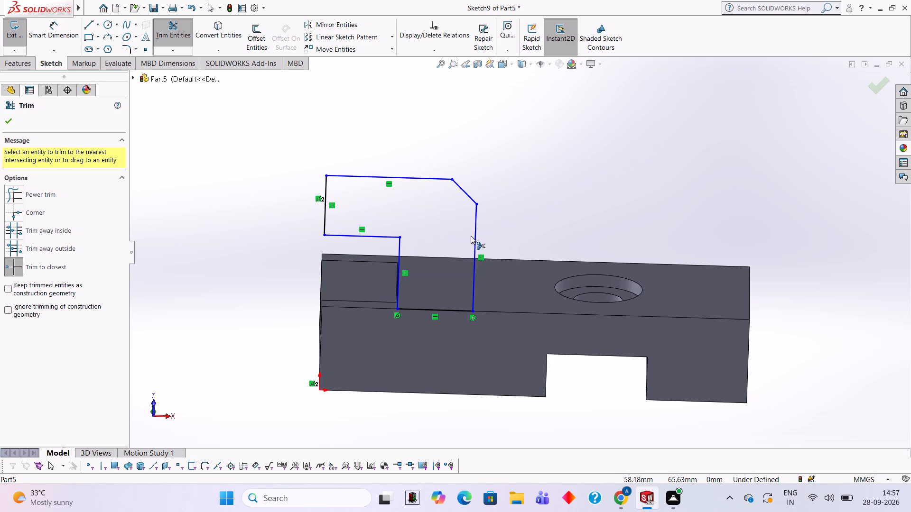
click(16, 70)
click(14, 42)
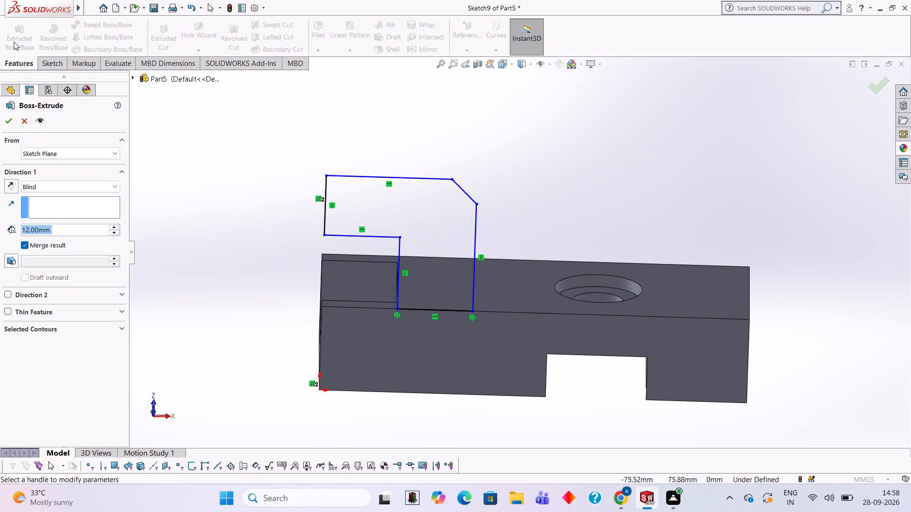
click(4, 187)
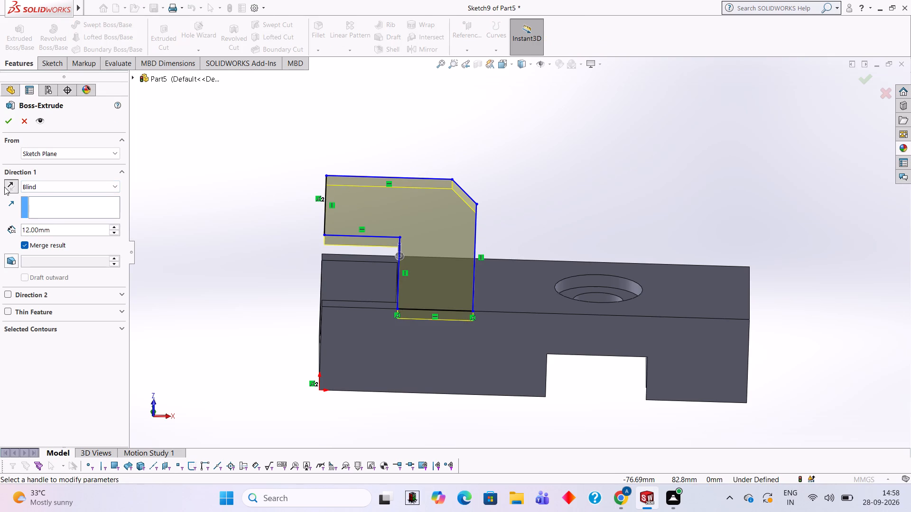
middle_drag(494, 139, 499, 228)
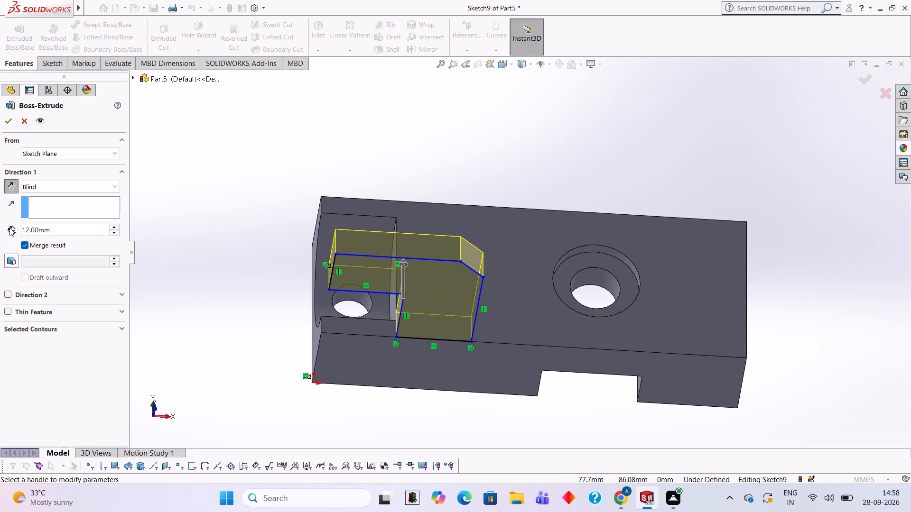
click(85, 225)
key(BackSpace)
key(BackSpace)
key(BackSpace)
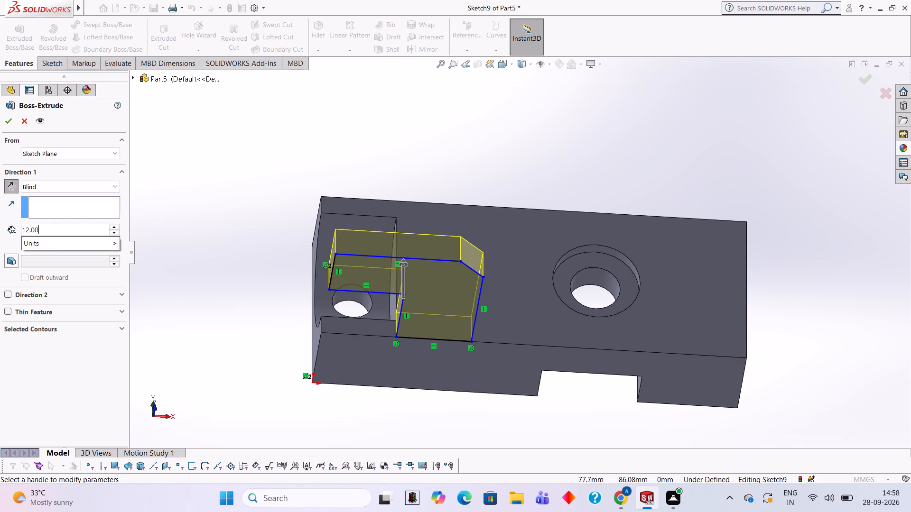
key(BackSpace)
key(BackSpace)
key(BackSpace)
key(BackSpace)
key(BackSpace)
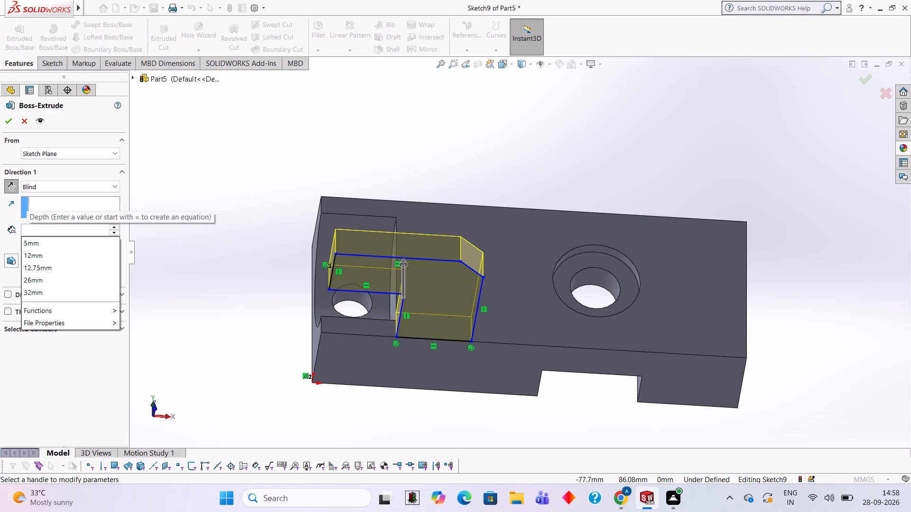
text(50)
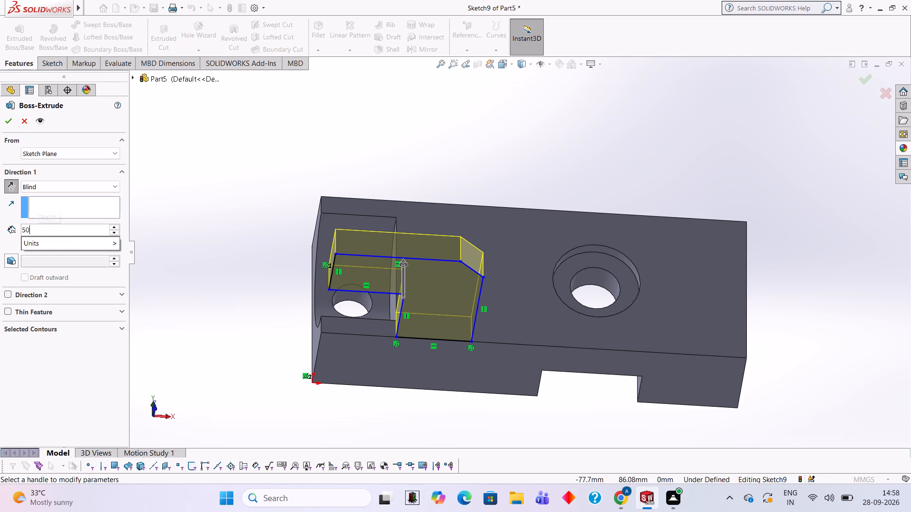
key(Return)
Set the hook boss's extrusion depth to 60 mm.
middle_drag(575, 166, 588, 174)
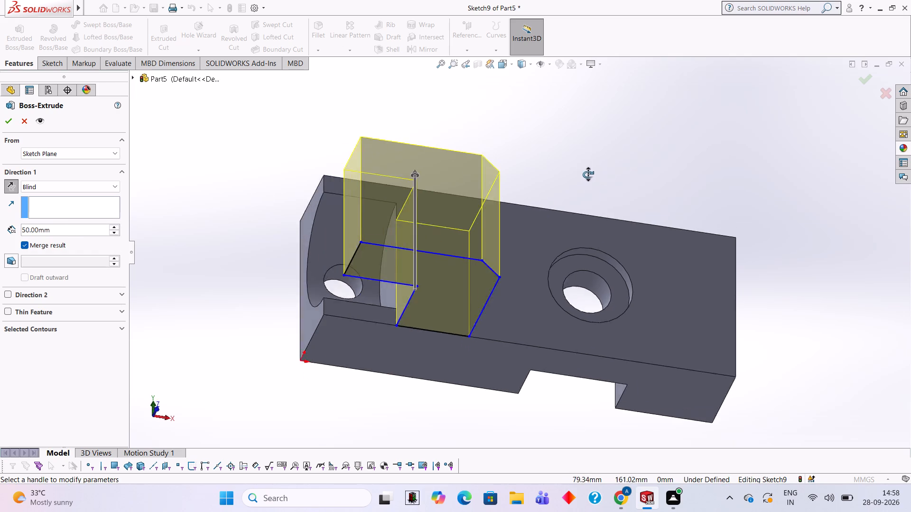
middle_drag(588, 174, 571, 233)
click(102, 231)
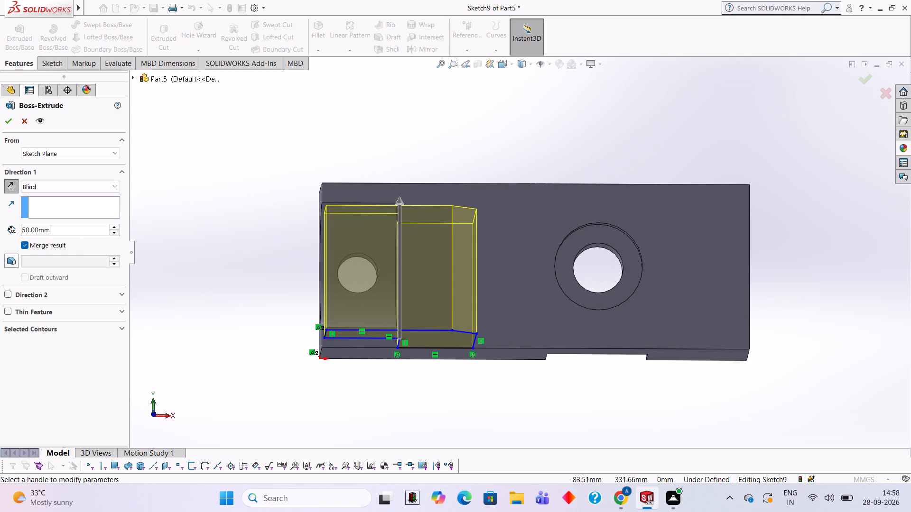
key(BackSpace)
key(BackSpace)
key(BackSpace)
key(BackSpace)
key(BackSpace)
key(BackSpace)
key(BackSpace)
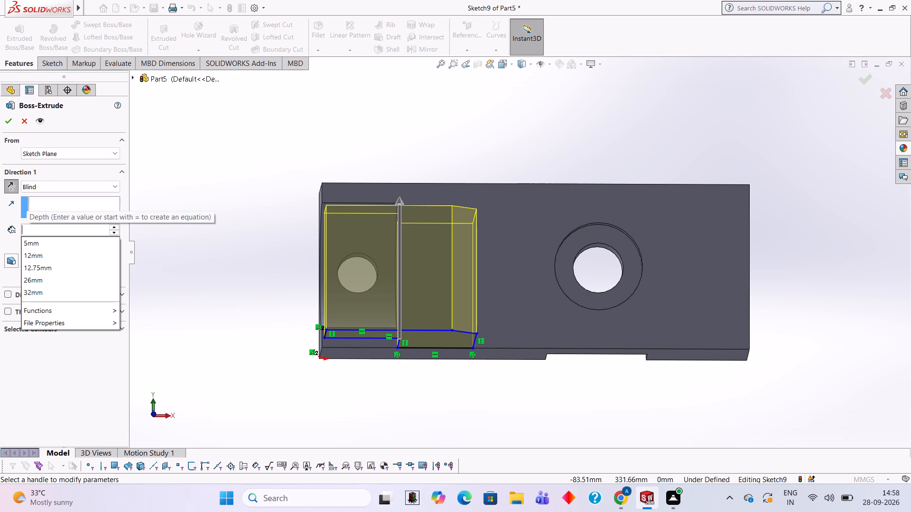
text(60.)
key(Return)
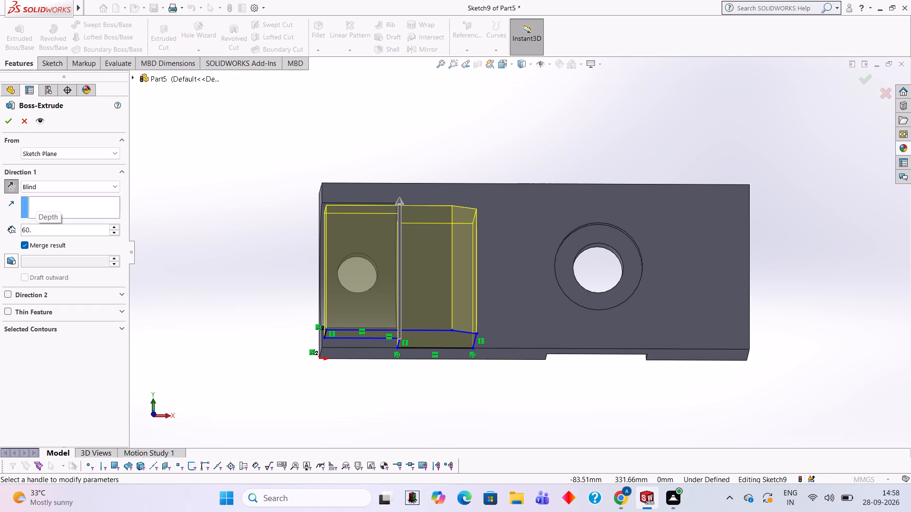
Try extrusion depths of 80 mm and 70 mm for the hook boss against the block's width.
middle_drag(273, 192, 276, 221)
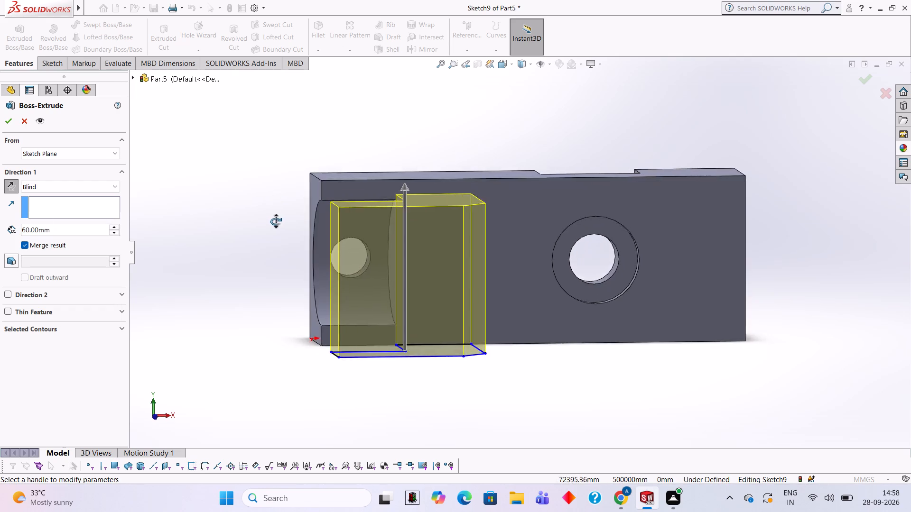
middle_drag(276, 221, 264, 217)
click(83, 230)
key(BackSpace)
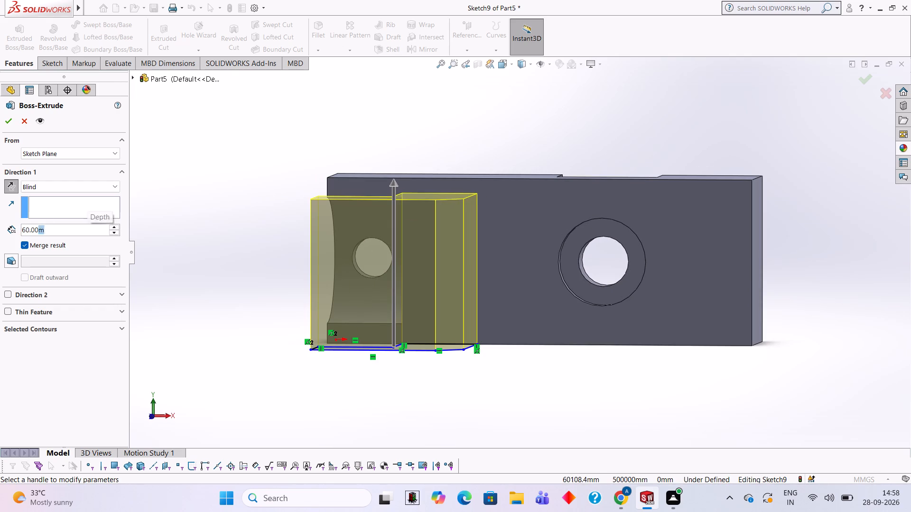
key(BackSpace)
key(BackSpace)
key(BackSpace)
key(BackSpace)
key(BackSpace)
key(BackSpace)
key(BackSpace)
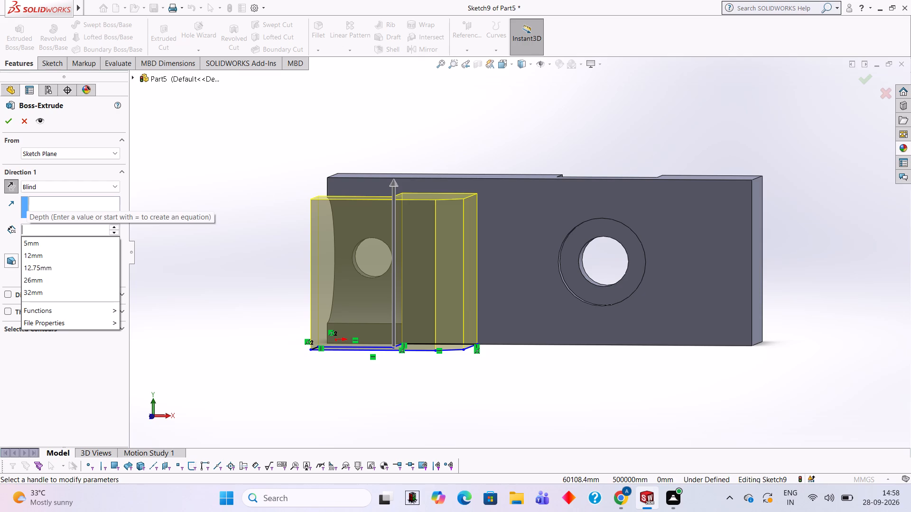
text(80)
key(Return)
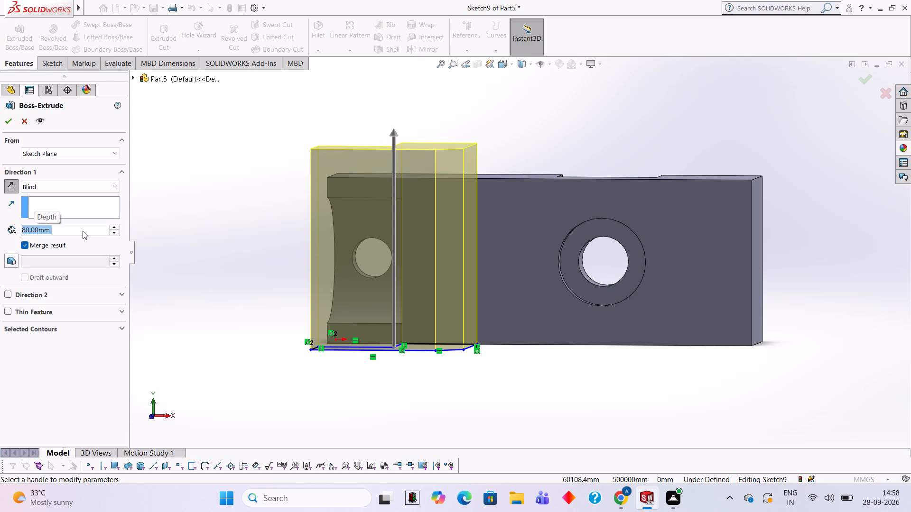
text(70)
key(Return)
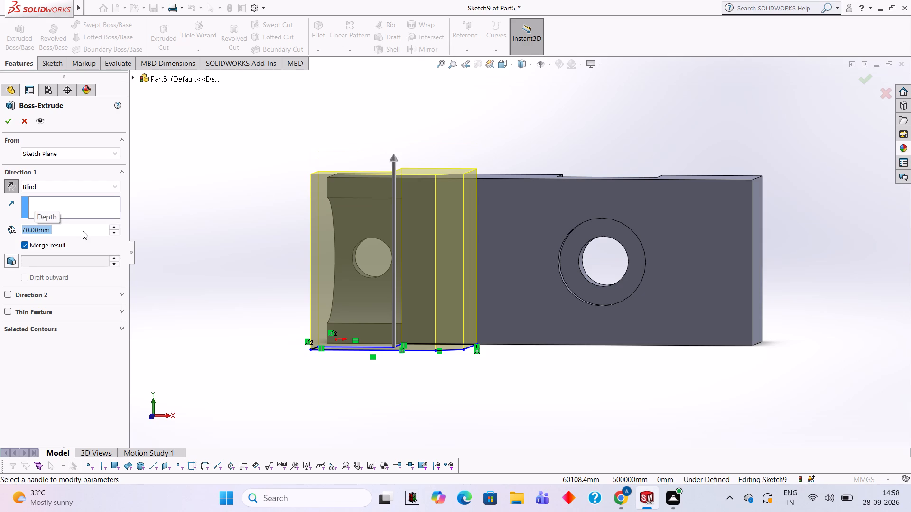
Set the hook boss's extrusion depth to 66 mm to match the block's width, and finish the merged extrusion.
middle_drag(384, 135, 354, 123)
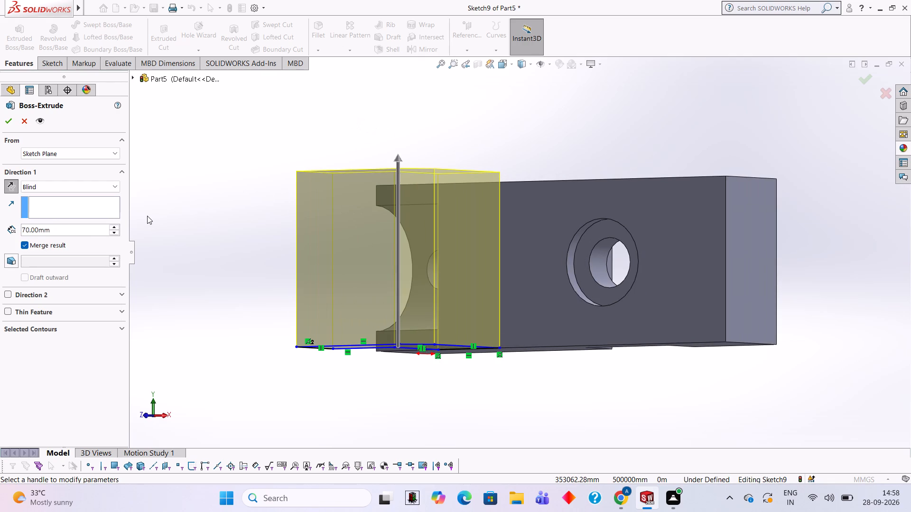
click(67, 230)
key(BackSpace)
key(BackSpace)
key(BackSpace)
key(BackSpace)
key(BackSpace)
key(BackSpace)
key(BackSpace)
key(BackSpace)
text(66)
key(Return)
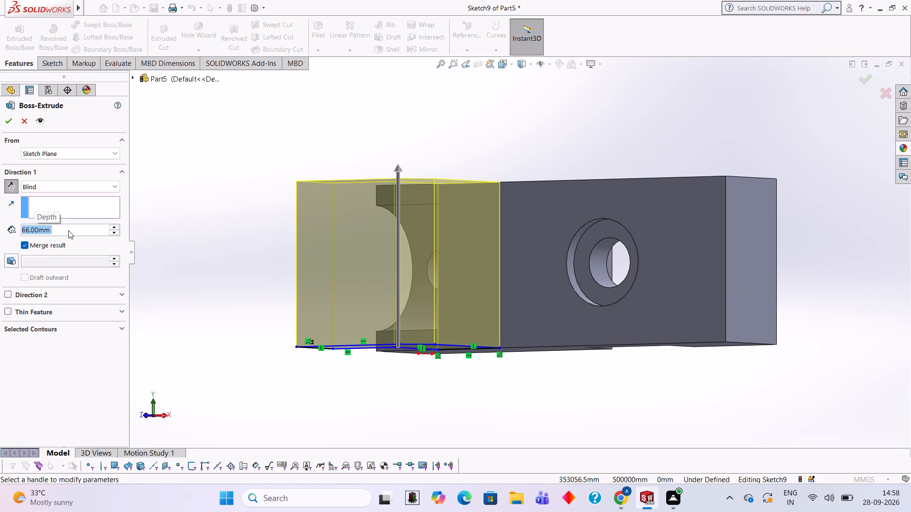
click(11, 119)
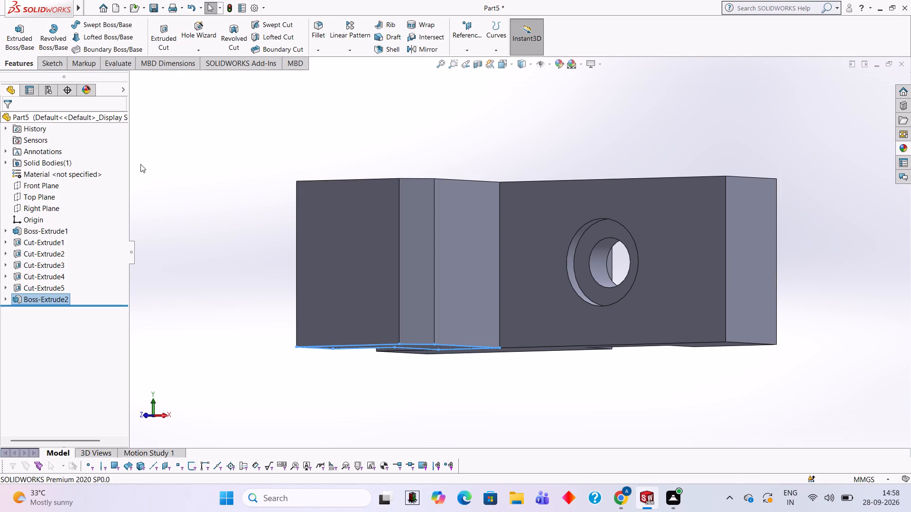
click(181, 173)
Examine the part from all sides, including the hook boss, the semicircular end cut, the holes and the notch.
middle_drag(374, 383, 415, 243)
scroll(444, 294, up, 2)
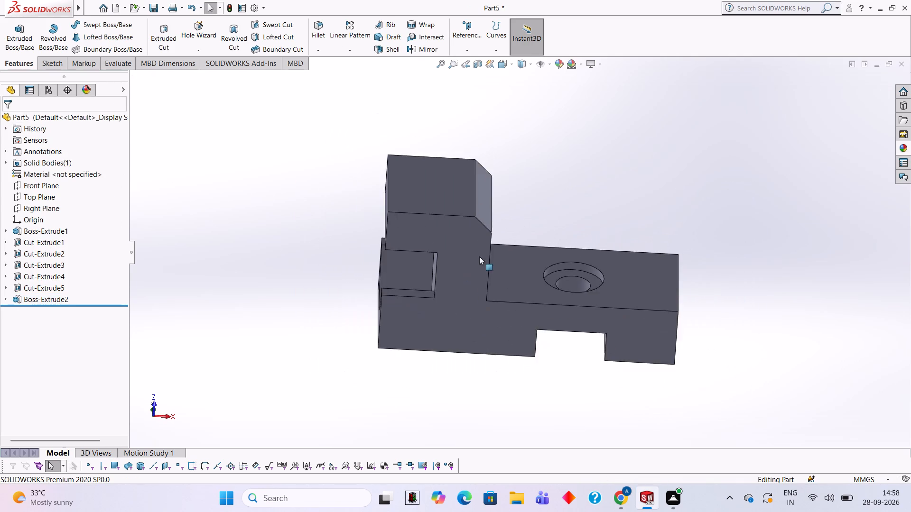
middle_drag(479, 256, 511, 341)
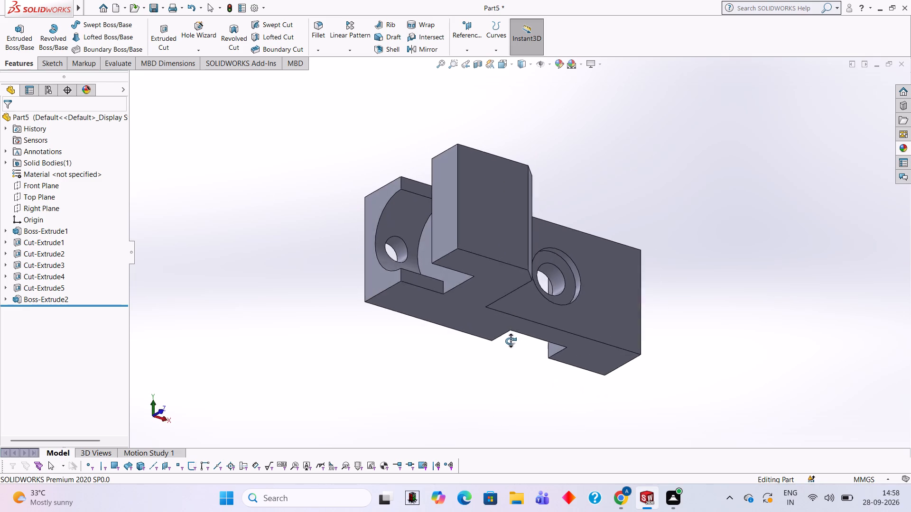
middle_drag(511, 341, 504, 339)
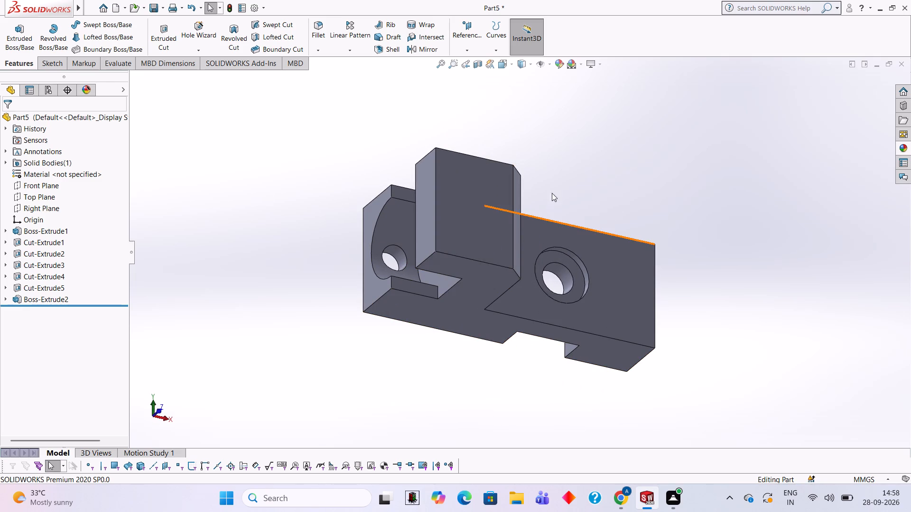
middle_drag(614, 177, 596, 172)
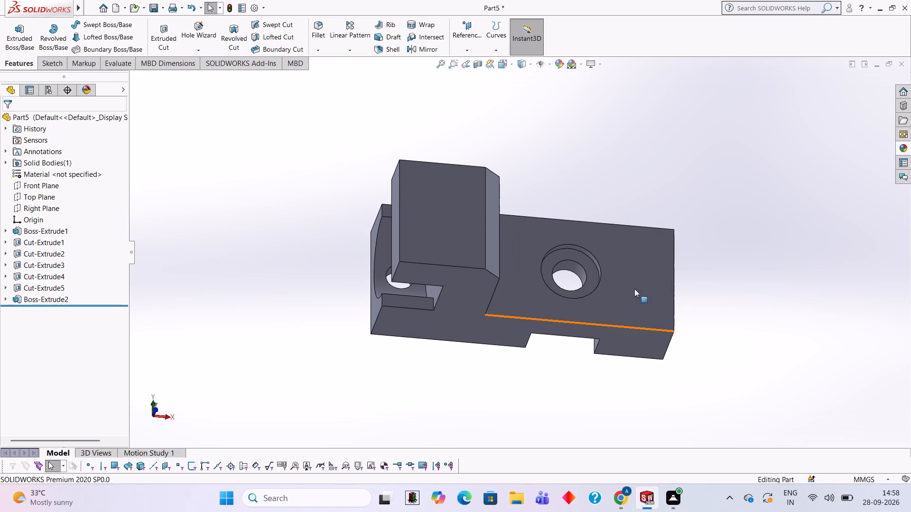
middle_drag(675, 193, 655, 306)
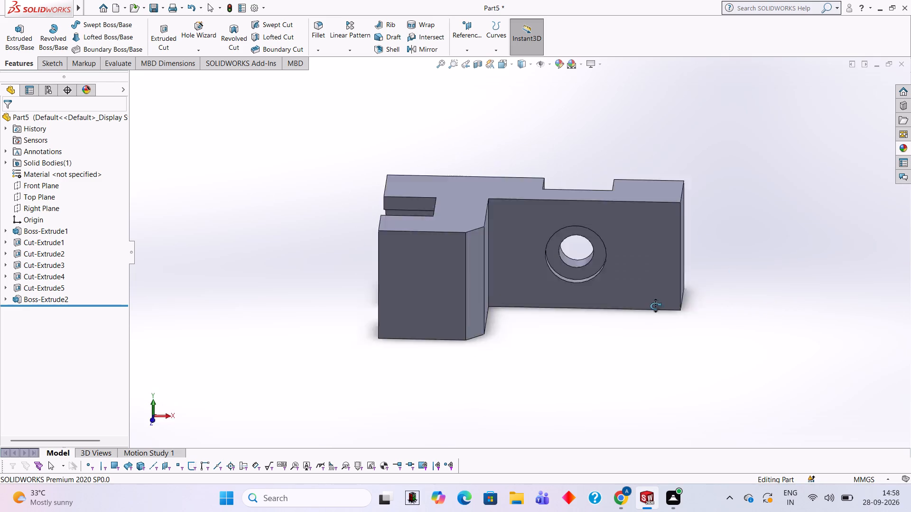
middle_drag(655, 306, 649, 134)
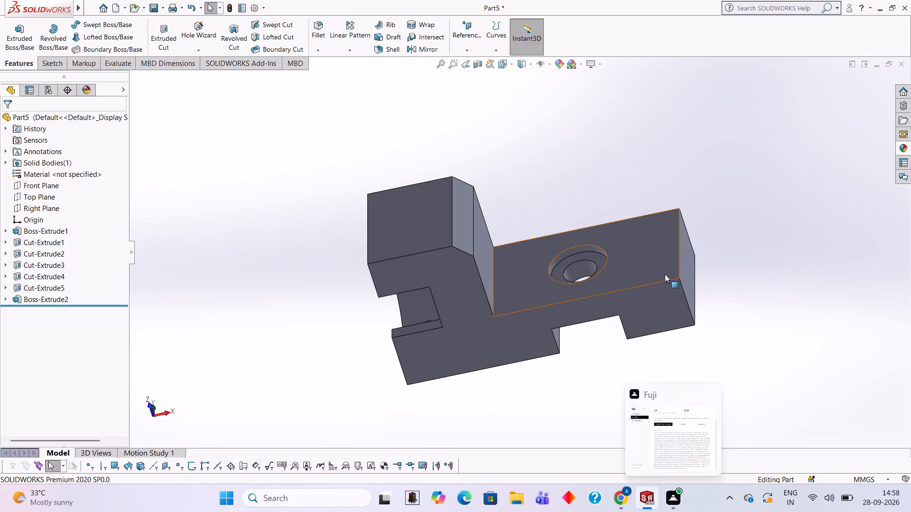
middle_drag(705, 175, 529, 262)
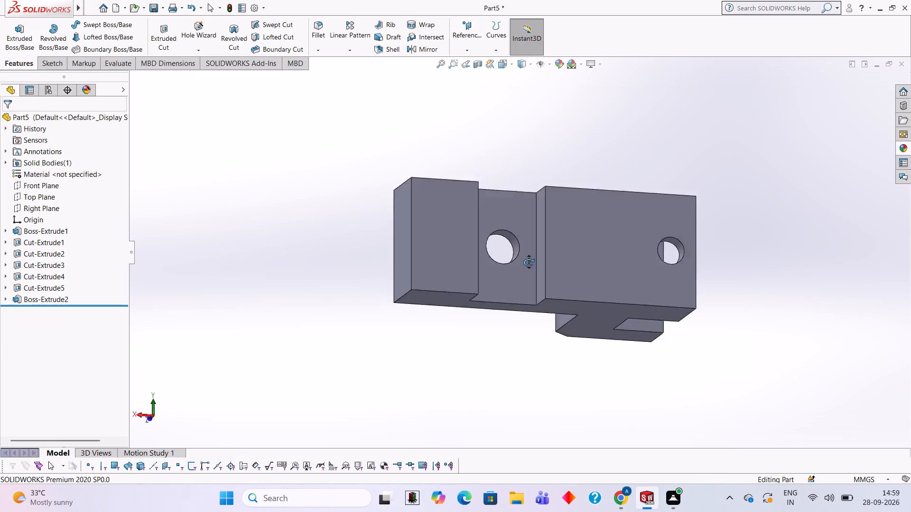
middle_drag(529, 262, 878, 300)
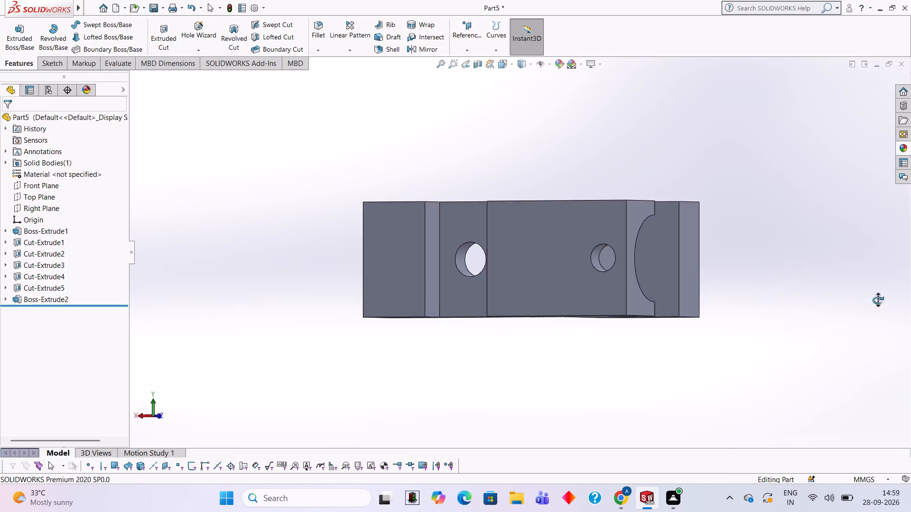
middle_drag(878, 300, 749, 320)
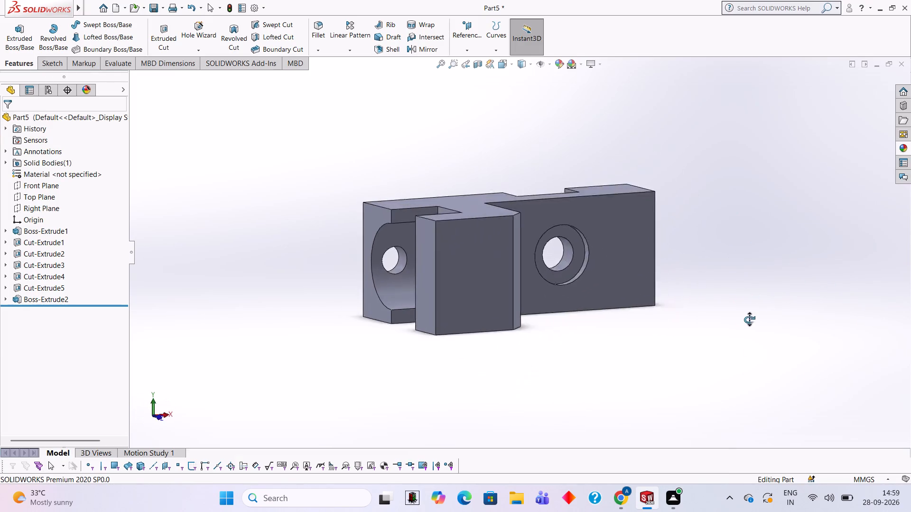
middle_drag(749, 320, 738, 263)
middle_drag(736, 284, 728, 264)
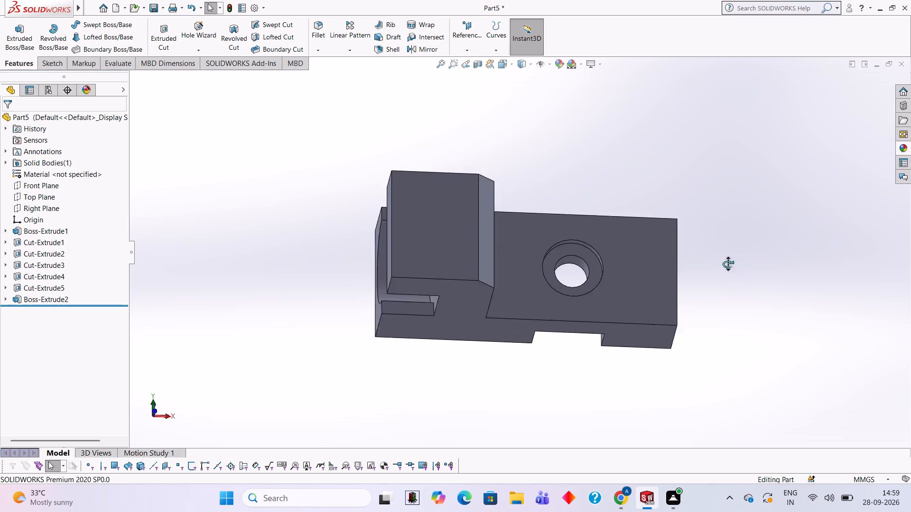
middle_drag(728, 264, 740, 243)
scroll(617, 131, down, 1)
scroll(617, 131, up, 1)
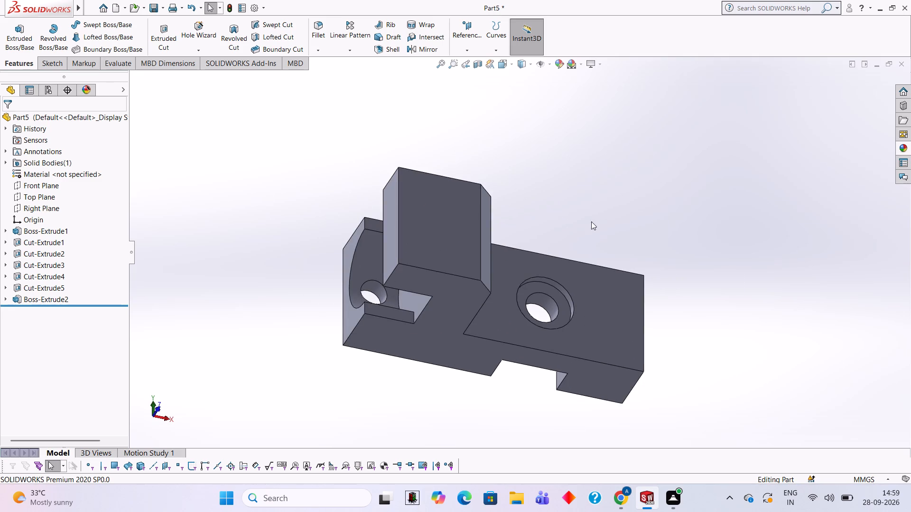
middle_drag(599, 249, 590, 204)
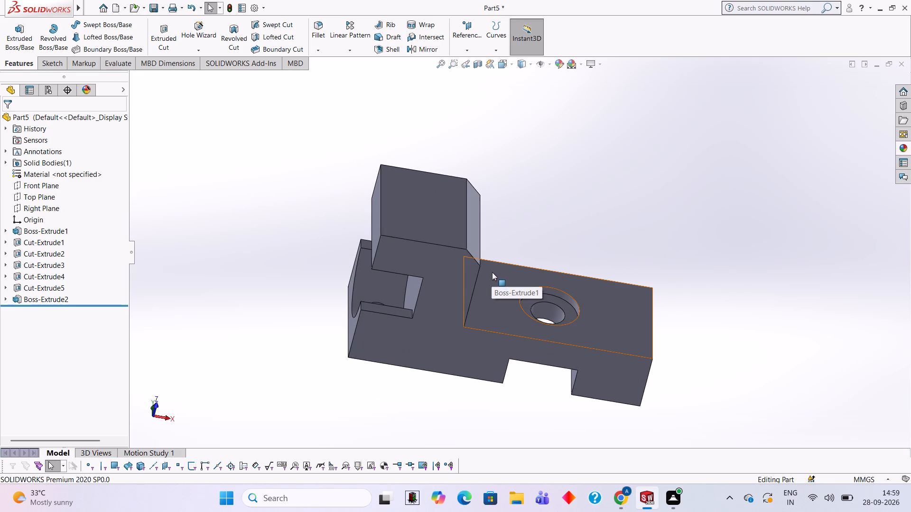
middle_drag(604, 209, 640, 281)
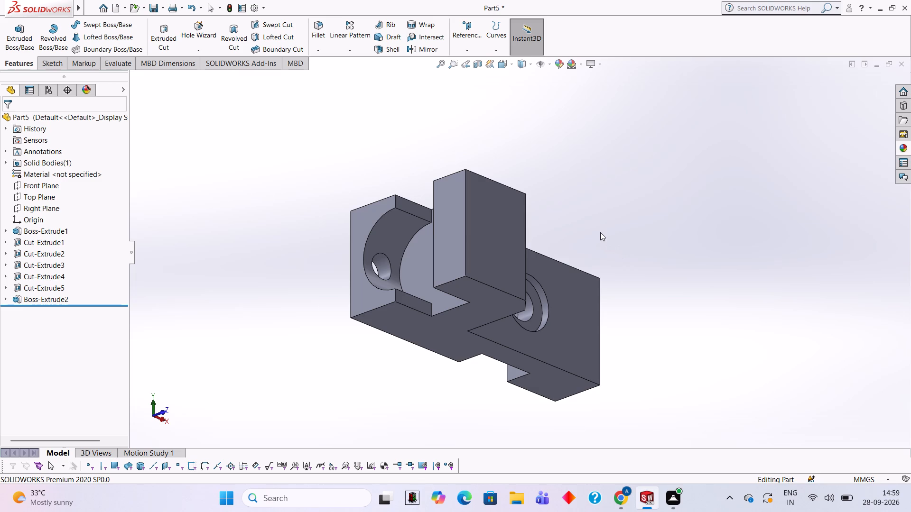
middle_drag(624, 186, 632, 191)
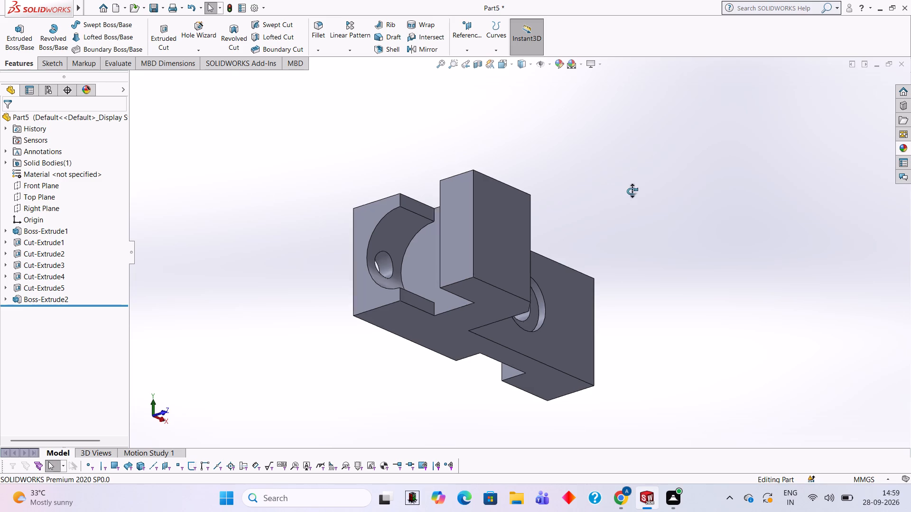
middle_drag(632, 191, 614, 218)
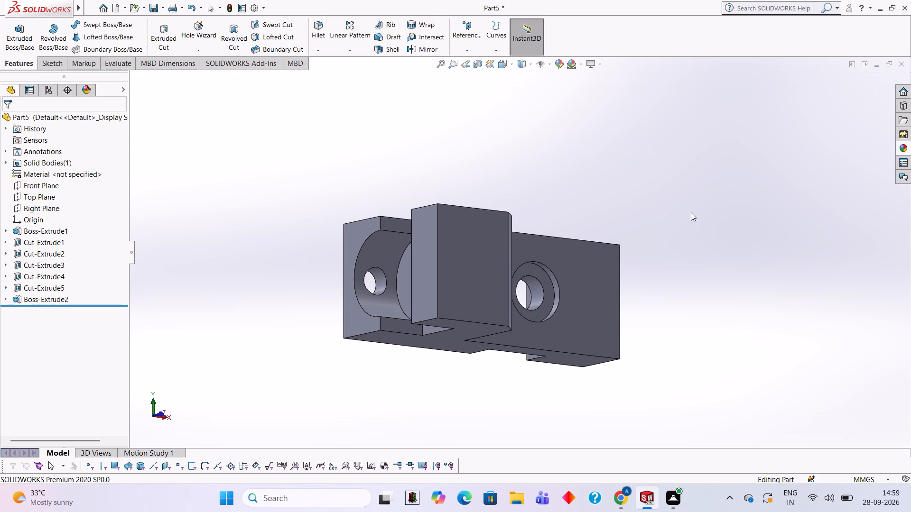
Examine the part from all sides, checking the hook boss against the block, the semicircular end cut, the holes and the notch.
middle_drag(640, 137, 632, 155)
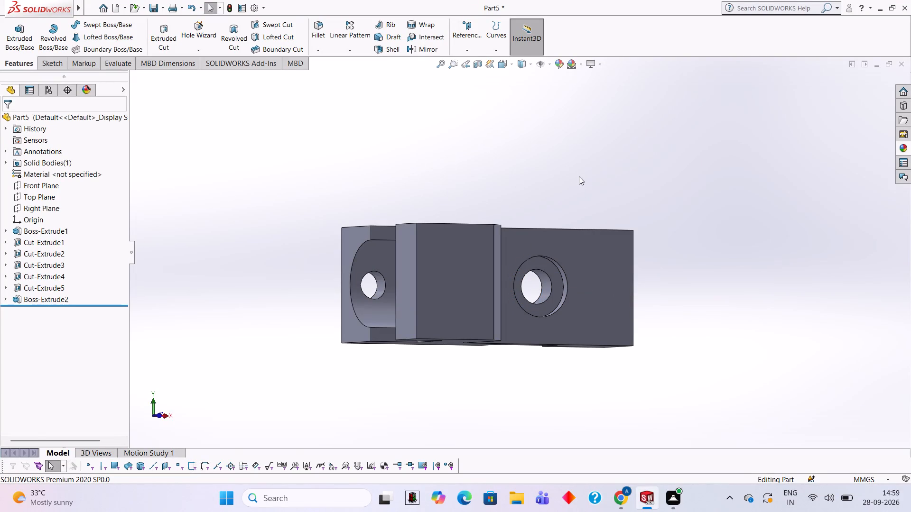
middle_drag(575, 174, 496, 271)
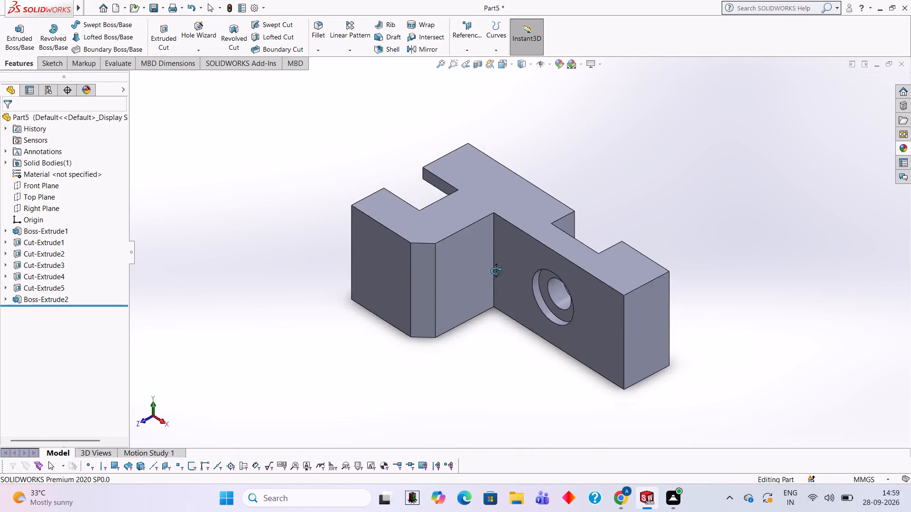
middle_drag(496, 271, 573, 146)
scroll(572, 153, up, 1)
middle_drag(564, 179, 563, 235)
middle_drag(597, 178, 572, 170)
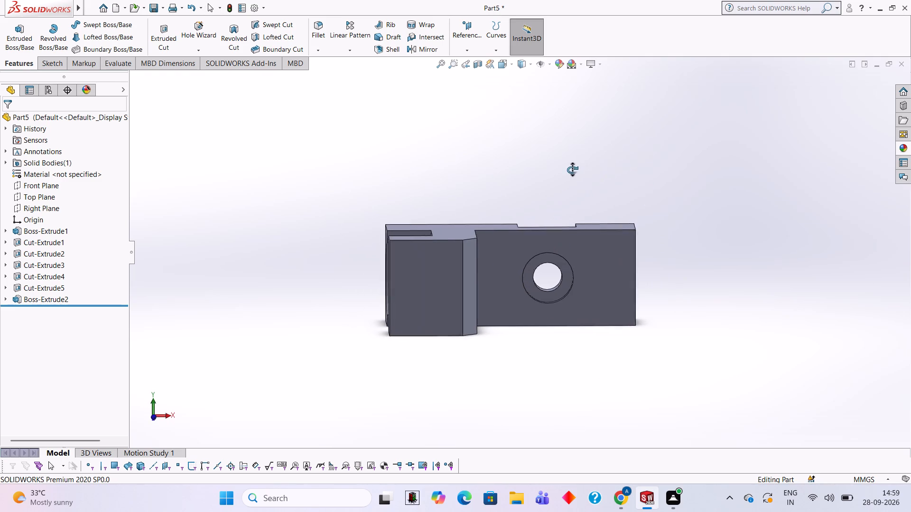
middle_drag(572, 170, 573, 170)
middle_drag(500, 283, 498, 189)
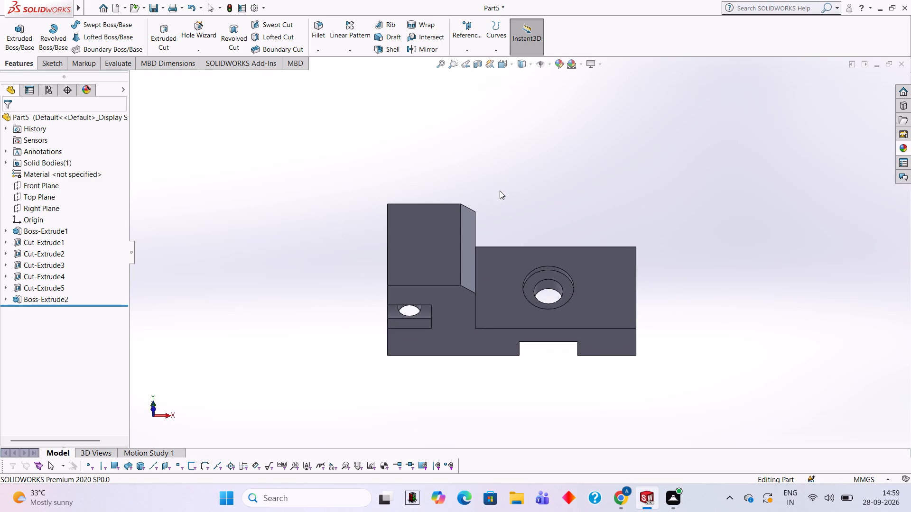
middle_drag(488, 158, 524, 206)
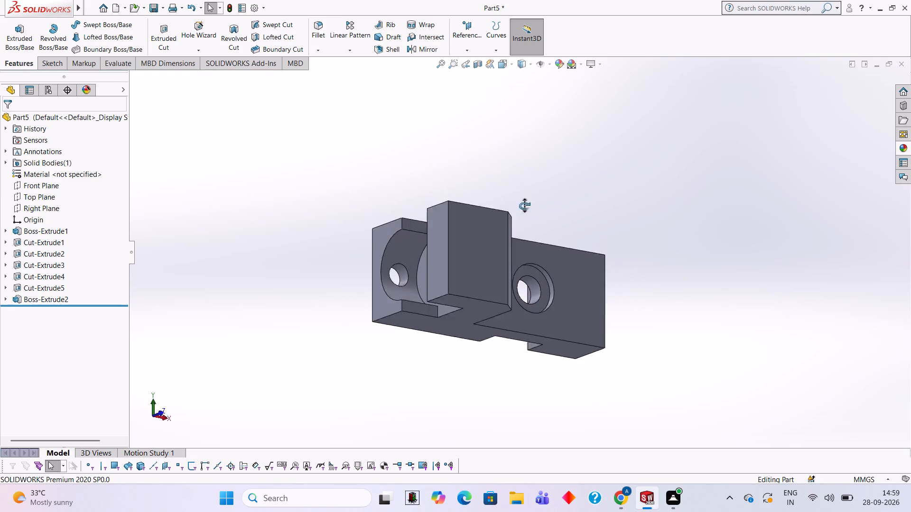
middle_drag(524, 206, 526, 226)
middle_drag(496, 173, 514, 194)
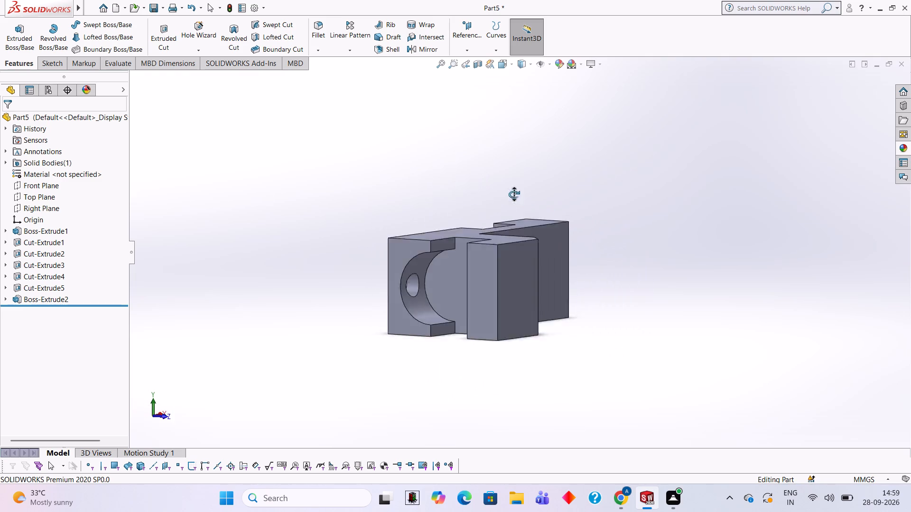
middle_drag(514, 194, 530, 188)
middle_drag(611, 181, 573, 182)
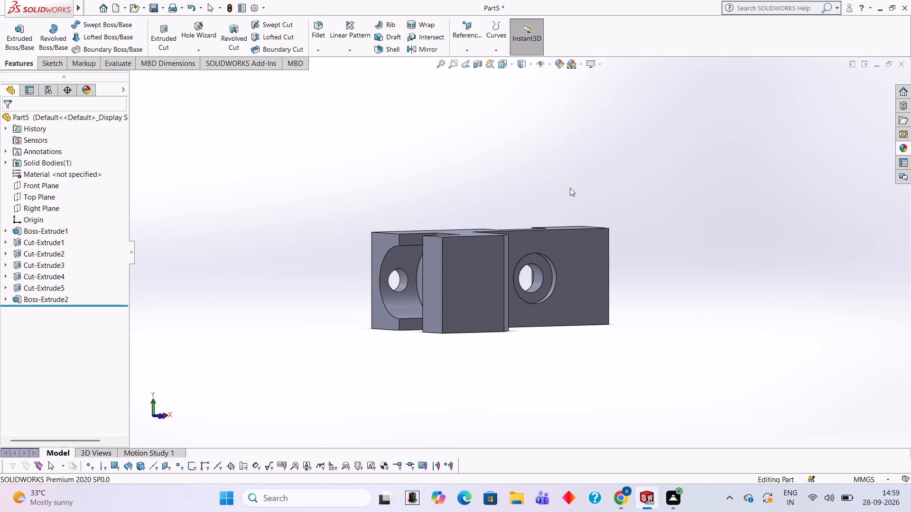
middle_drag(669, 198, 634, 199)
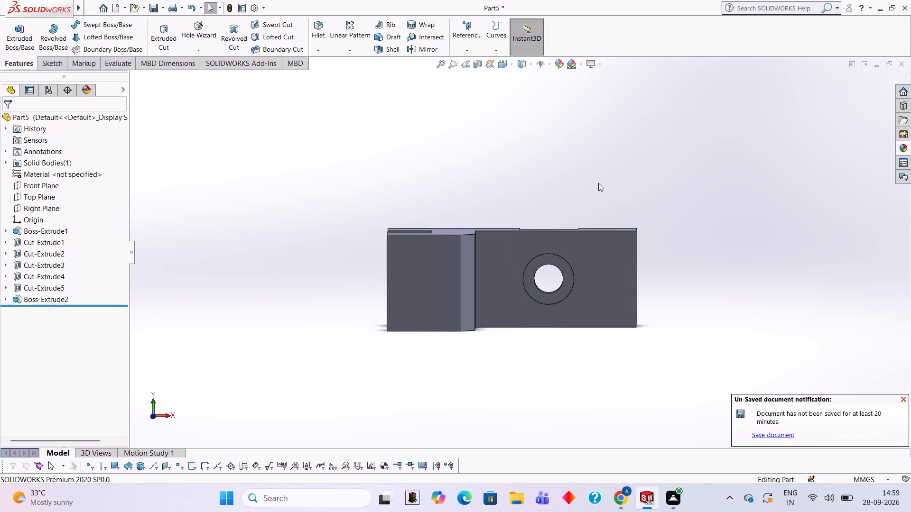
middle_drag(533, 159, 586, 185)
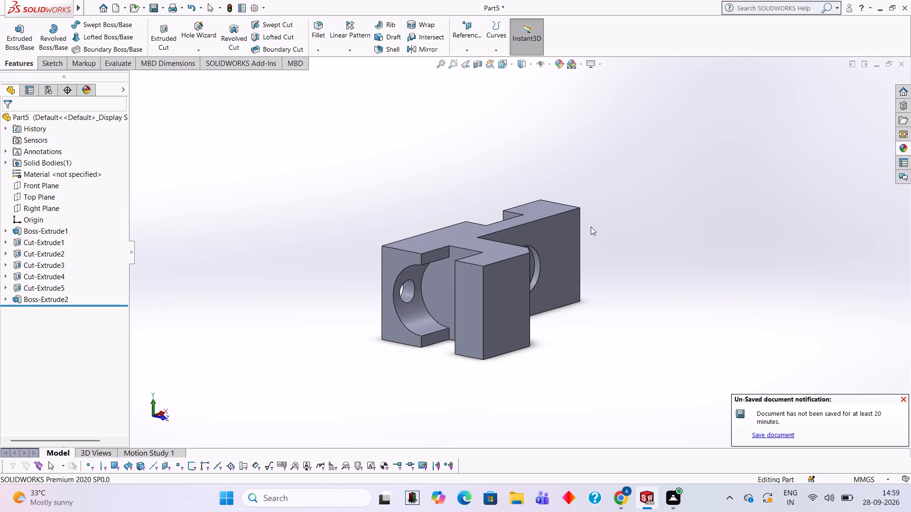
middle_drag(615, 311, 711, 246)
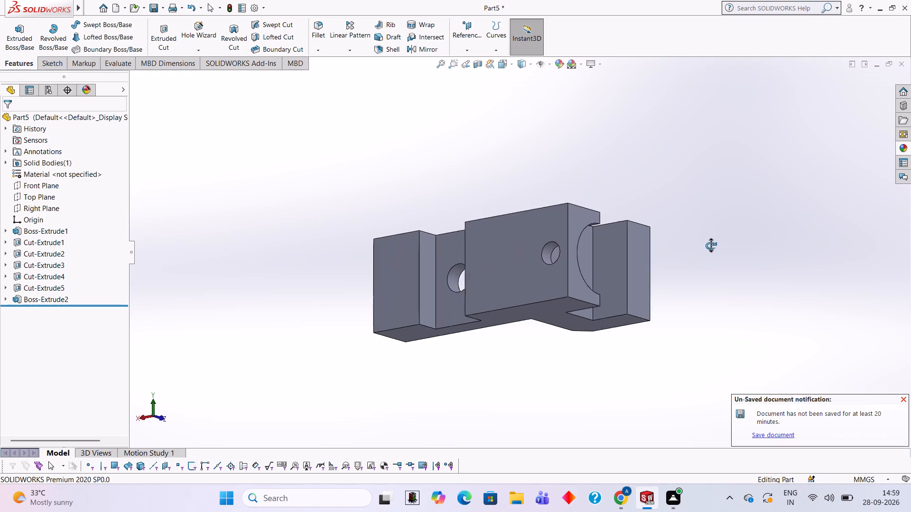
middle_drag(711, 246, 577, 165)
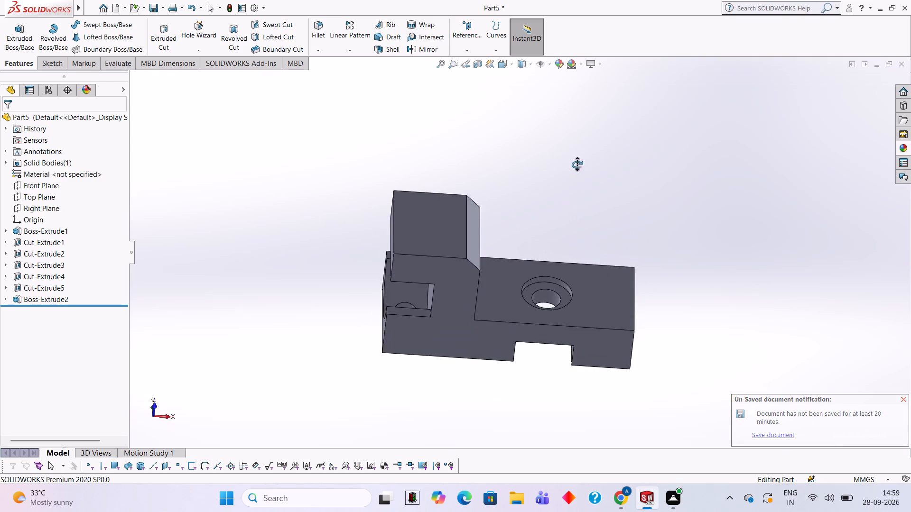
middle_drag(577, 165, 576, 206)
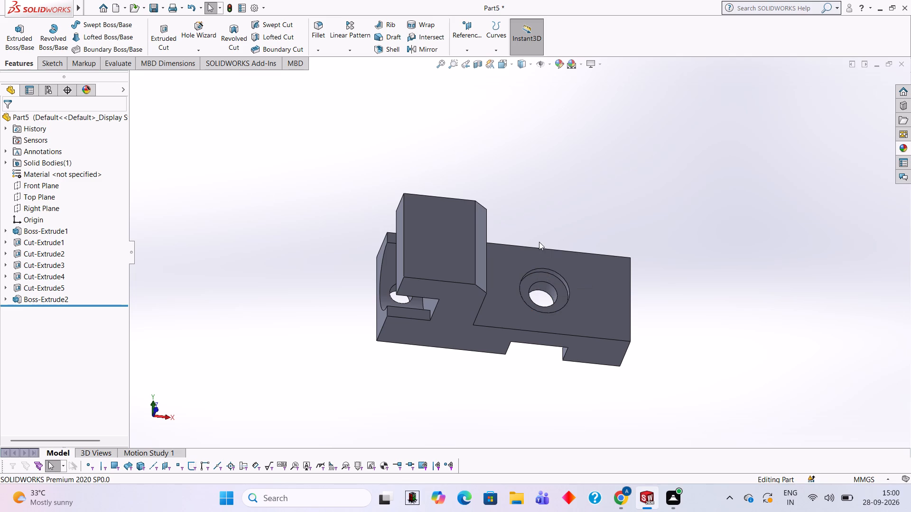
middle_drag(639, 170, 682, 207)
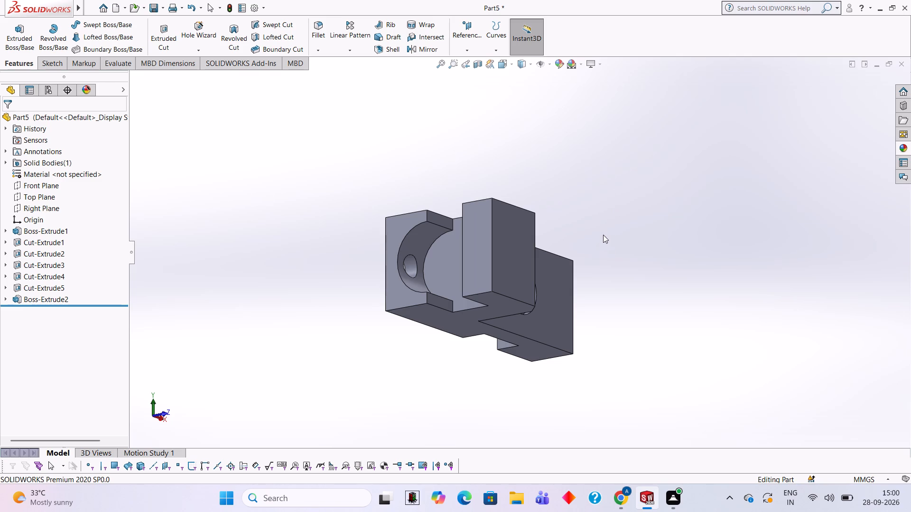
middle_drag(618, 225, 645, 326)
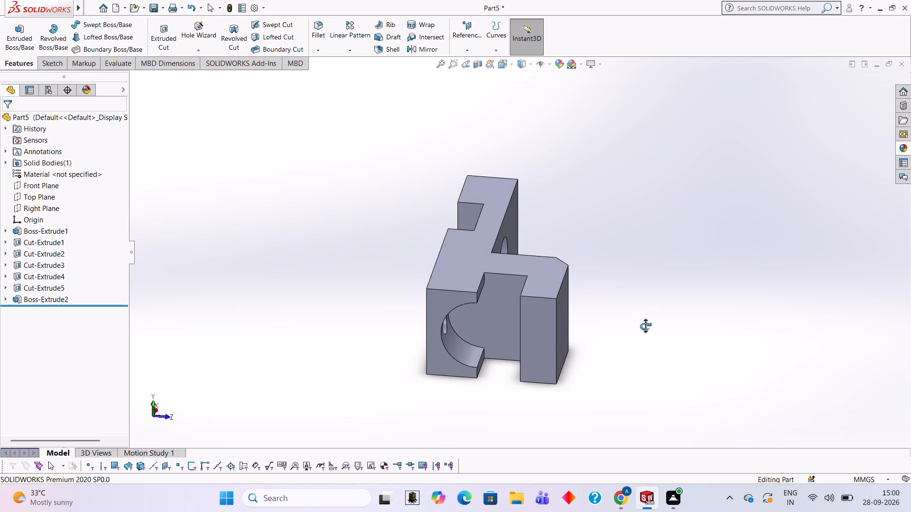
middle_drag(645, 326, 589, 225)
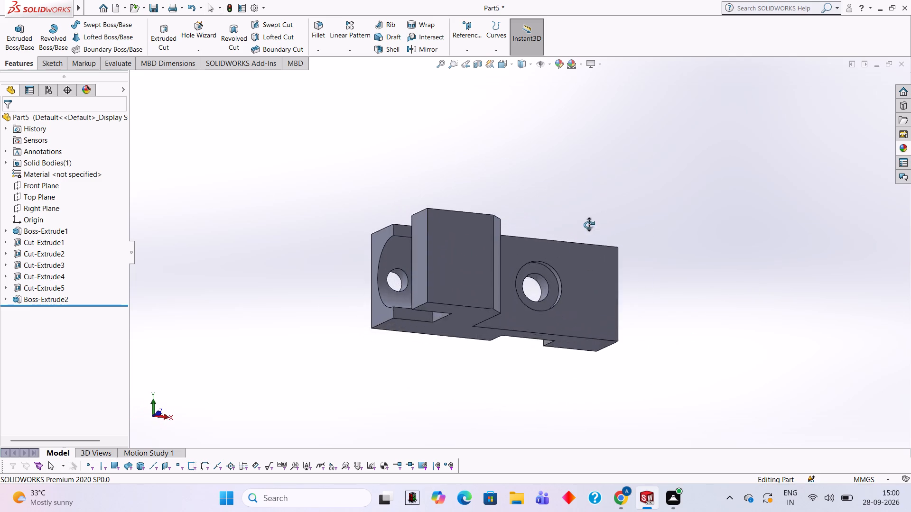
middle_drag(589, 225, 578, 183)
middle_drag(635, 176, 632, 209)
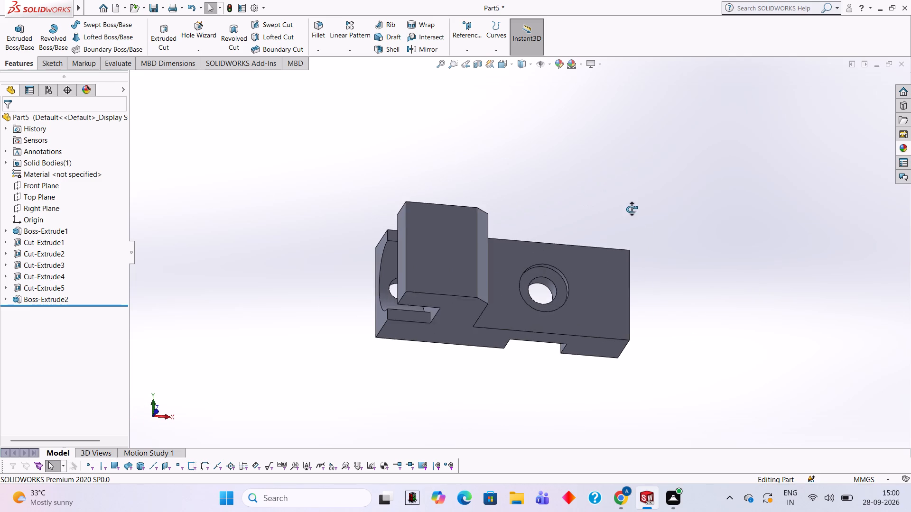
middle_drag(632, 209, 632, 210)
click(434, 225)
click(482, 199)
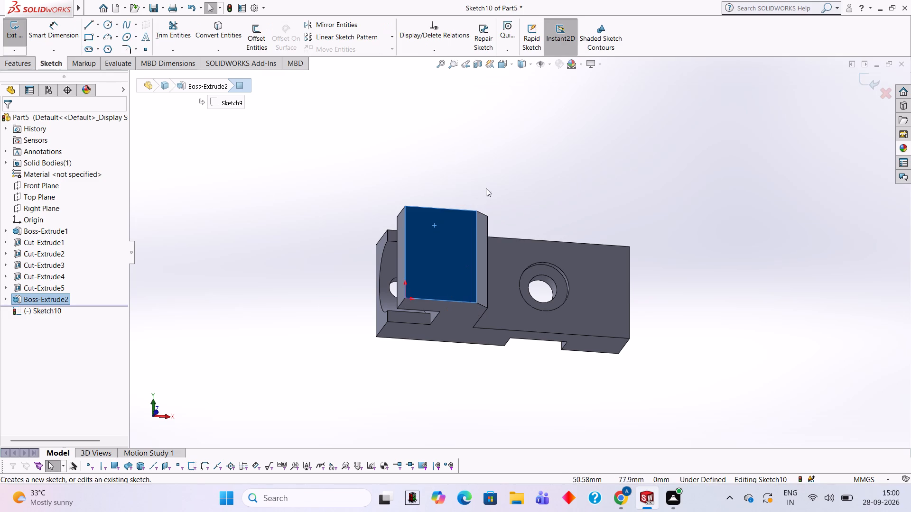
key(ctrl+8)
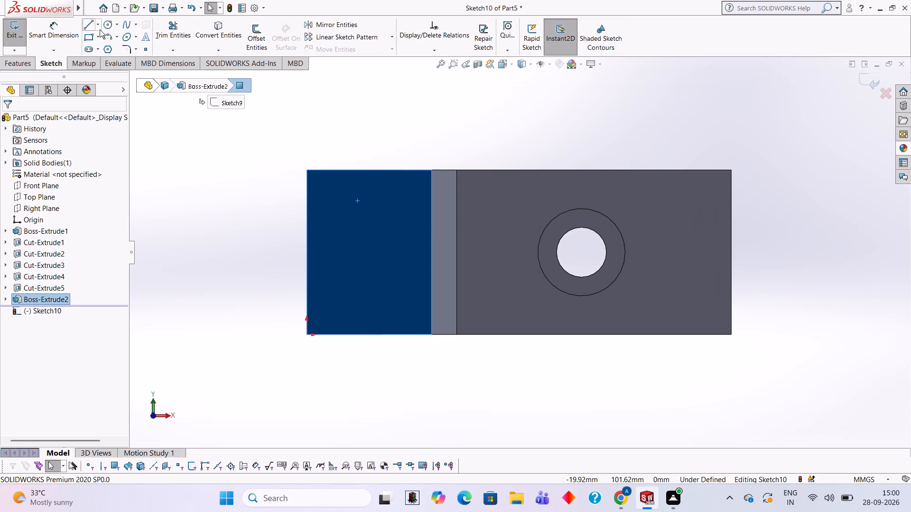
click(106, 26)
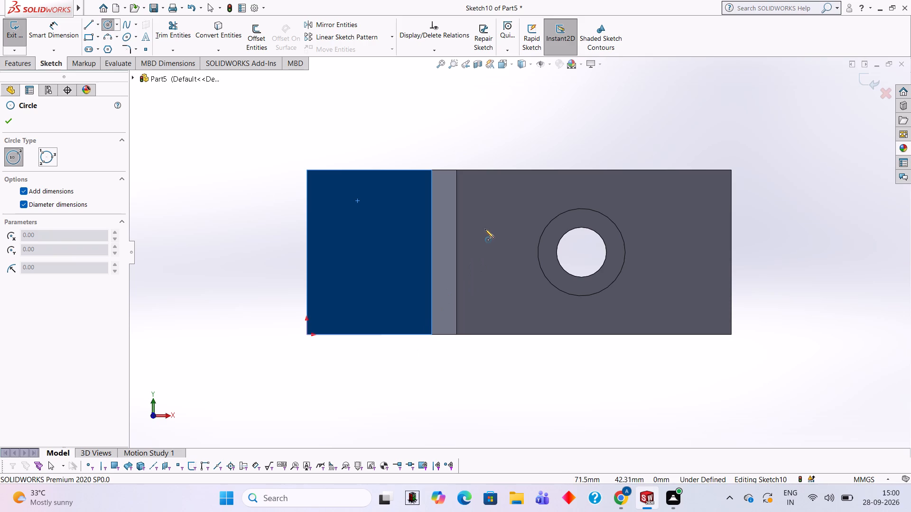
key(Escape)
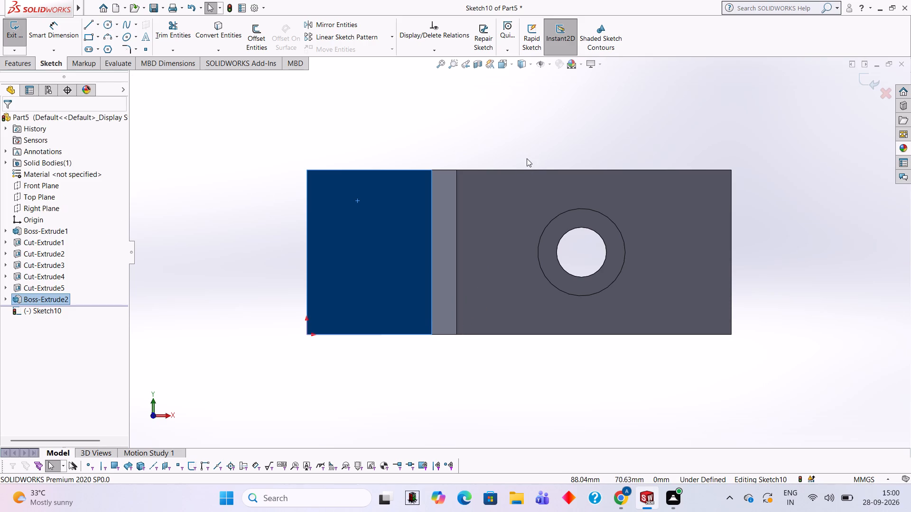
Undo the empty sketch on the hook boss's outer face and the 66 mm extrusion of the hook boss.
key(ctrl+z)
key(ctrl+z)
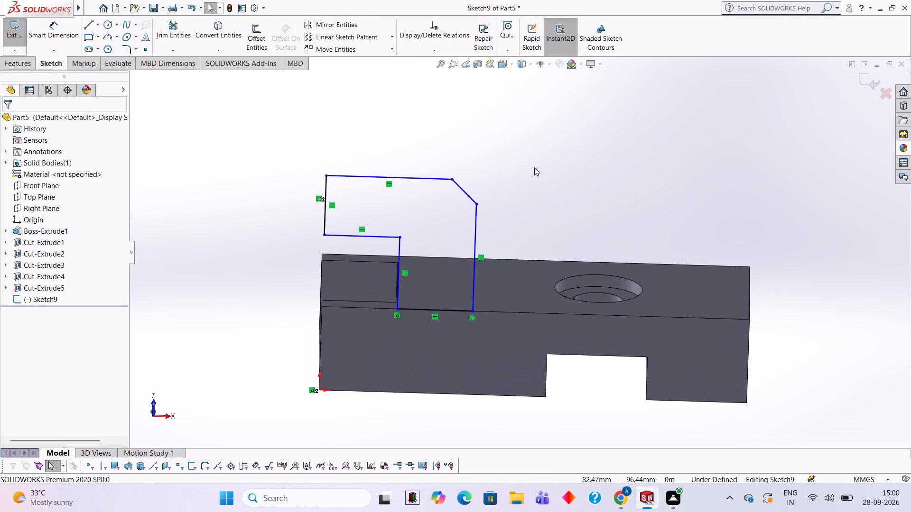
Undo the hook profile's edits, bevel line and outline, back to the short line along the block's edge.
key(ctrl+z)
key(ctrl+z)
key(ctrl+z)
key(ctrl+z)
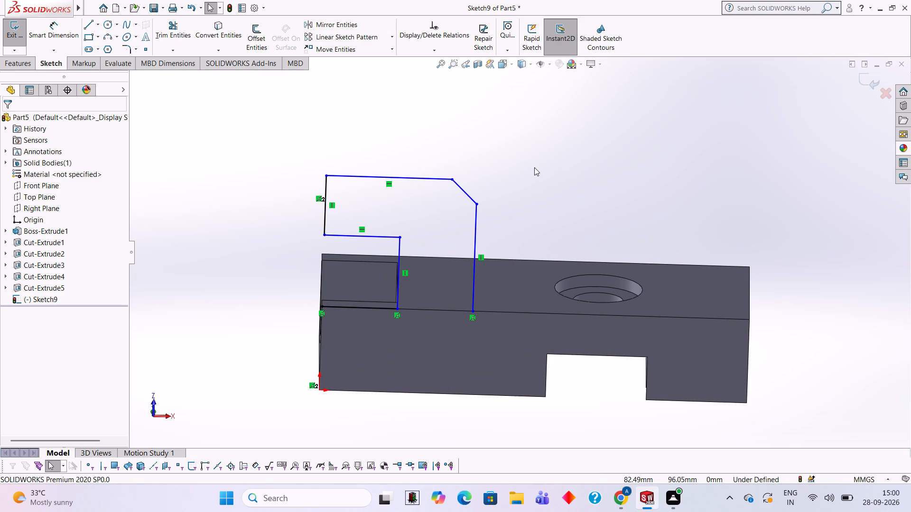
key(ctrl+z)
key(ctrl+z)
key(ctrl+z)
key(ctrl+z)
key(ctrl+z)
key(ctrl+z)
key(ctrl+z)
key(ctrl+z)
key(ctrl+z)
key(ctrl+z)
key(ctrl+z)
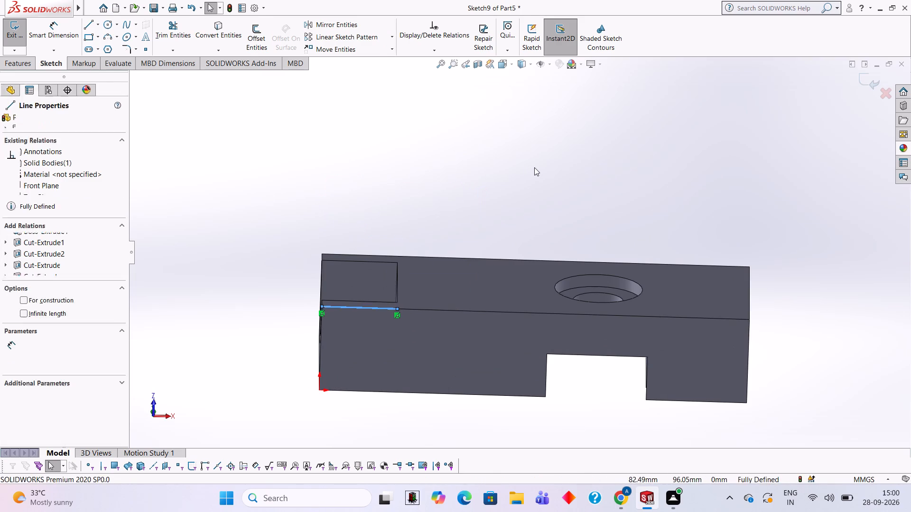
Undo the rest of the hook sketch, the end hole's cut and its 16 mm circle, and leave the emptied hole sketch.
key(ctrl+z)
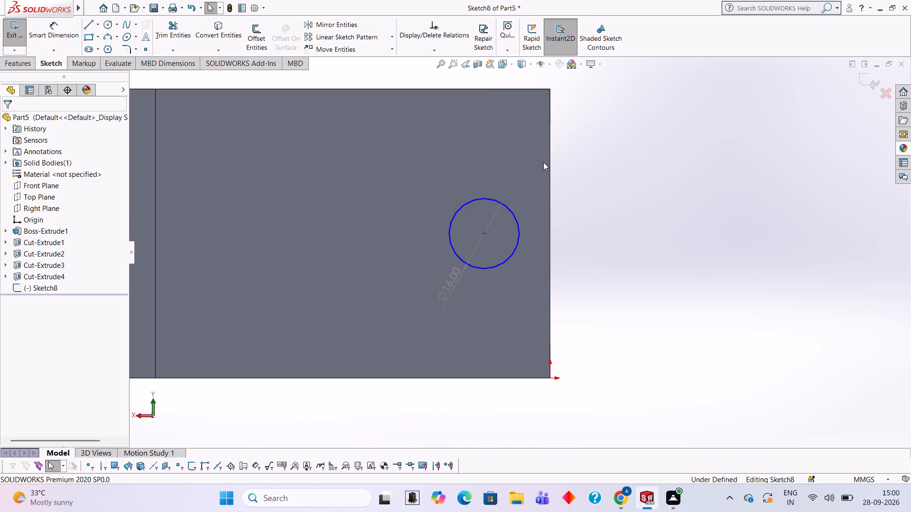
key(ctrl+z)
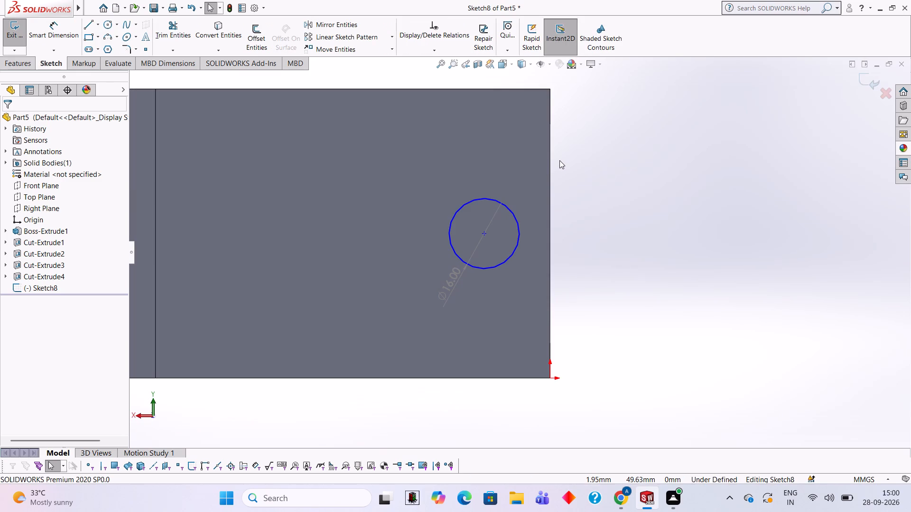
key(ctrl+z)
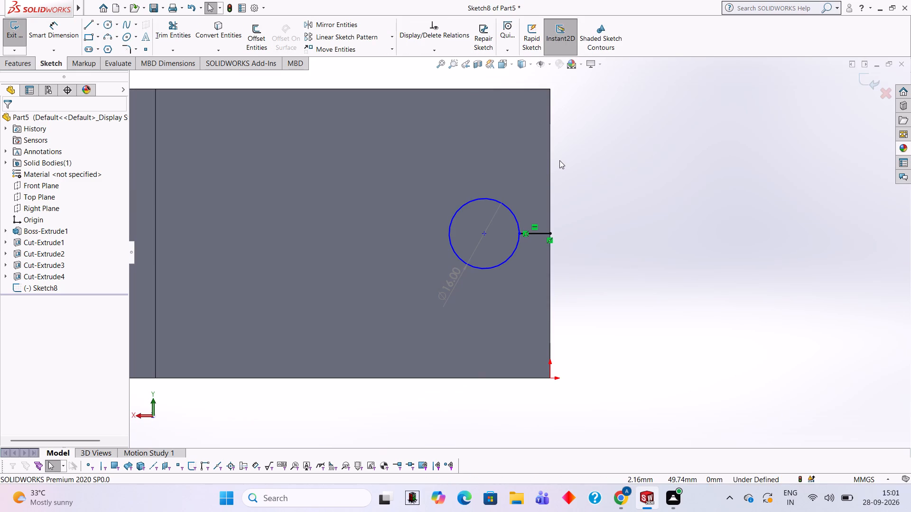
key(ctrl+z)
key(ctrl+z)
key(ctrl+z)
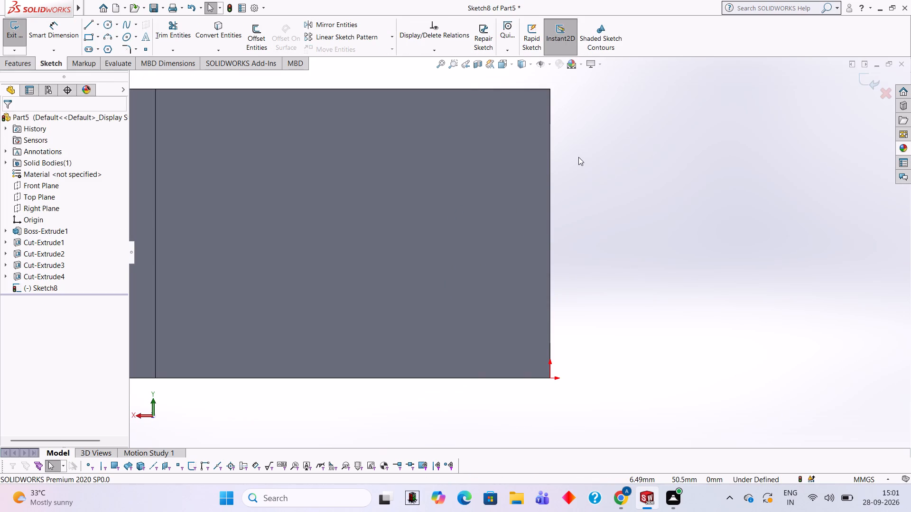
middle_drag(661, 191, 534, 203)
middle_drag(446, 195, 393, 169)
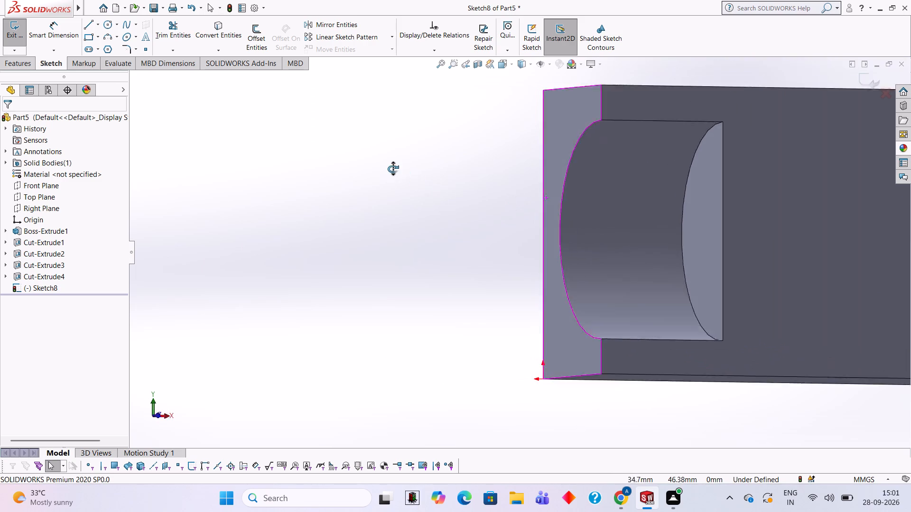
middle_drag(393, 169, 400, 151)
scroll(439, 216, up, 2)
middle_drag(474, 255, 447, 176)
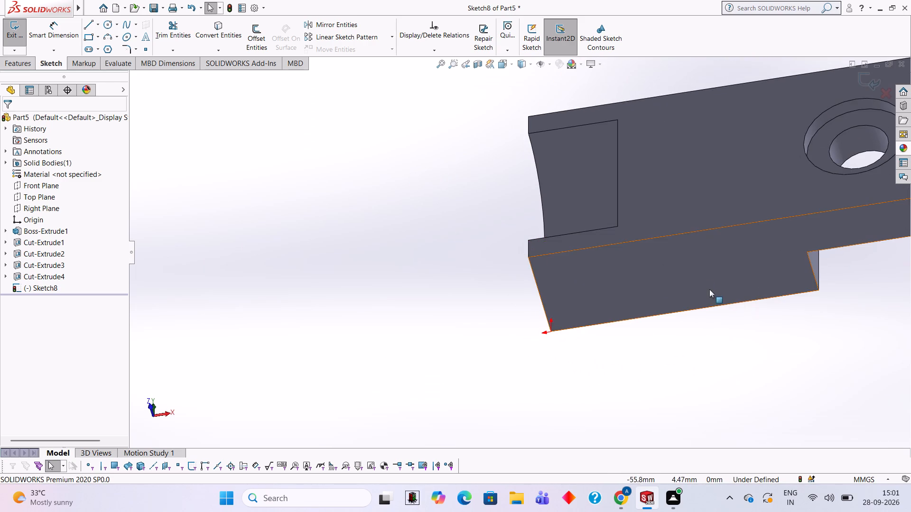
click(698, 265)
click(867, 73)
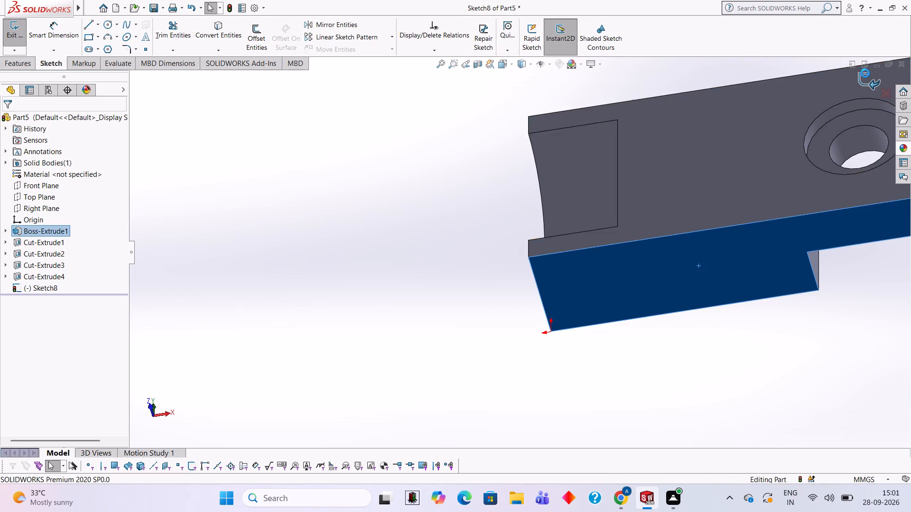
Start a sketch on the block's long side face and draw a 30 mm line along its upper edge from the end corner.
click(685, 289)
click(731, 259)
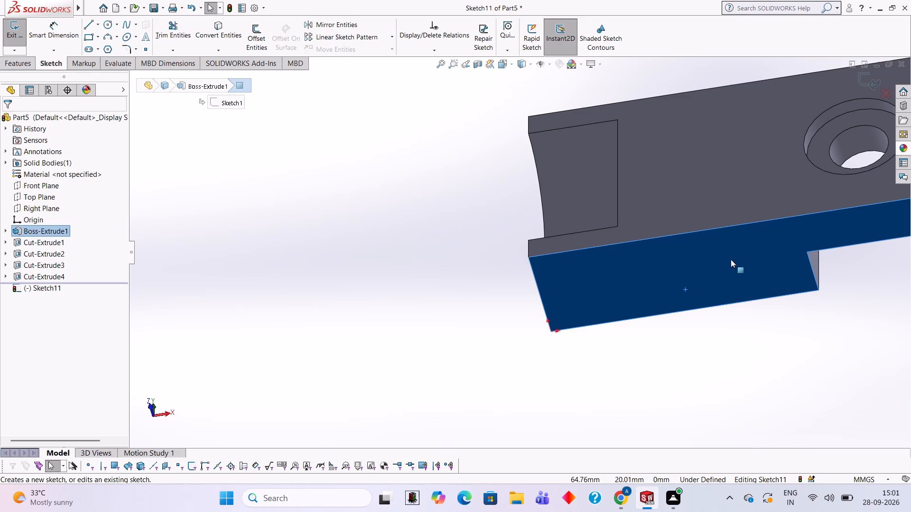
key(ctrl+8)
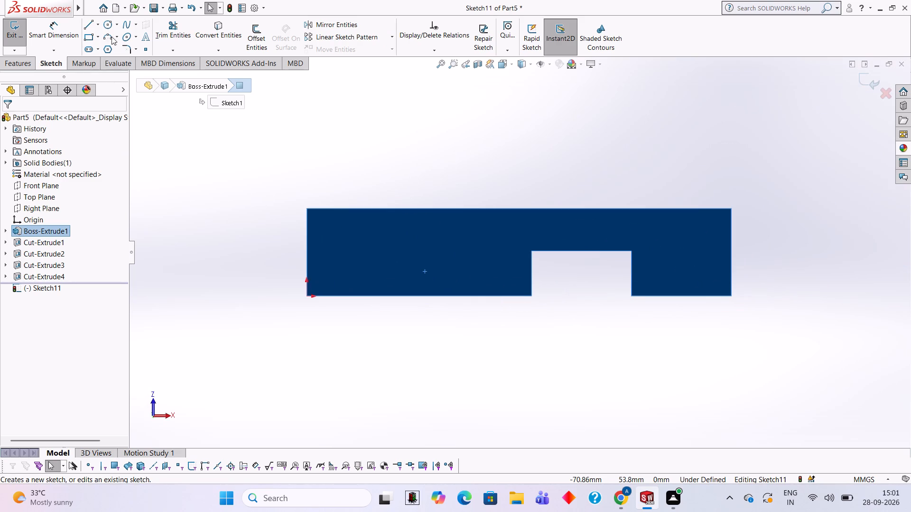
click(90, 22)
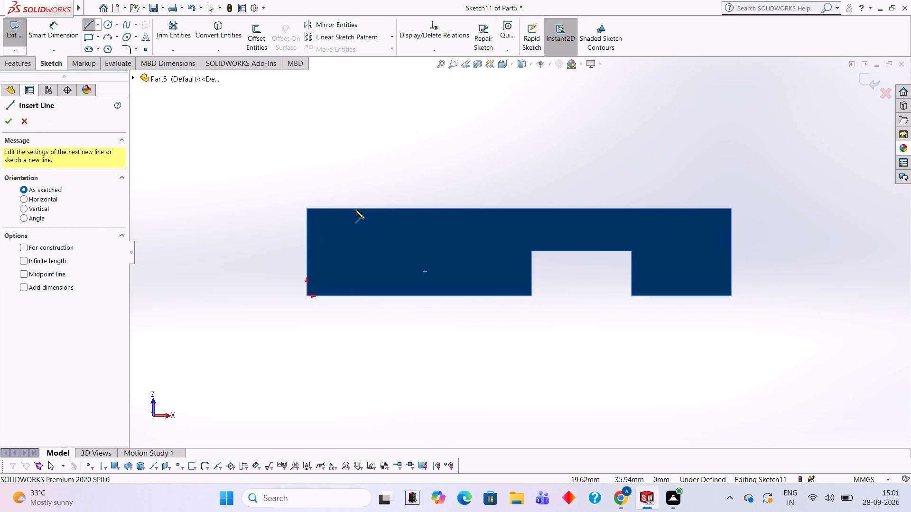
click(307, 207)
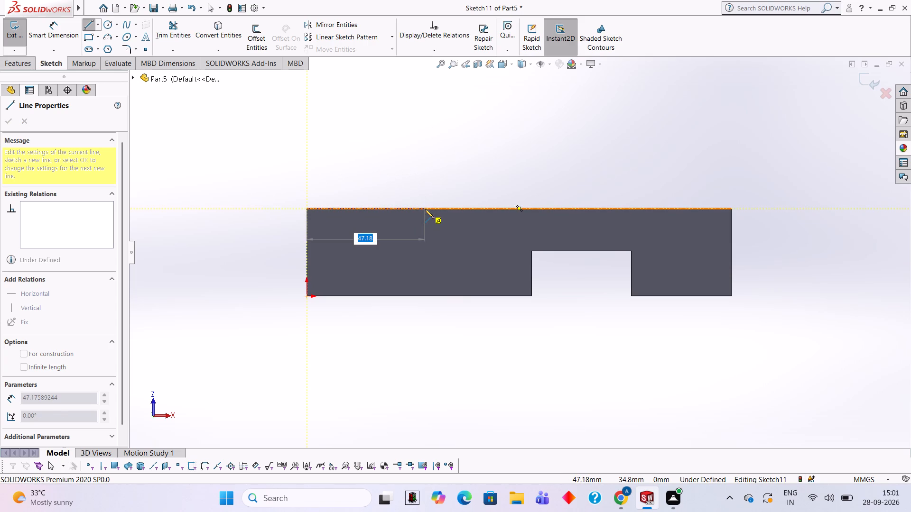
text(30)
key(Return)
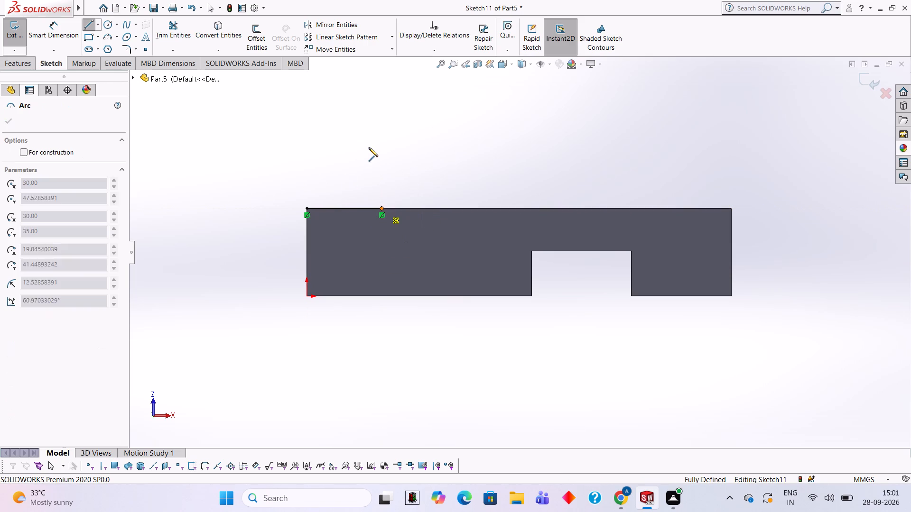
key(Escape)
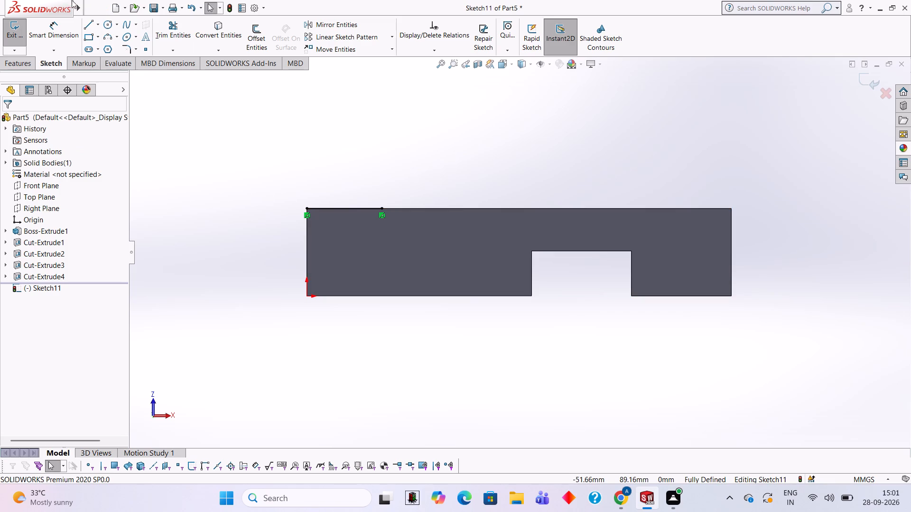
From that line's inner end, draw connected hook profile lines: 30 mm up, 30 mm back toward the block's end, and 25 mm up.
click(86, 24)
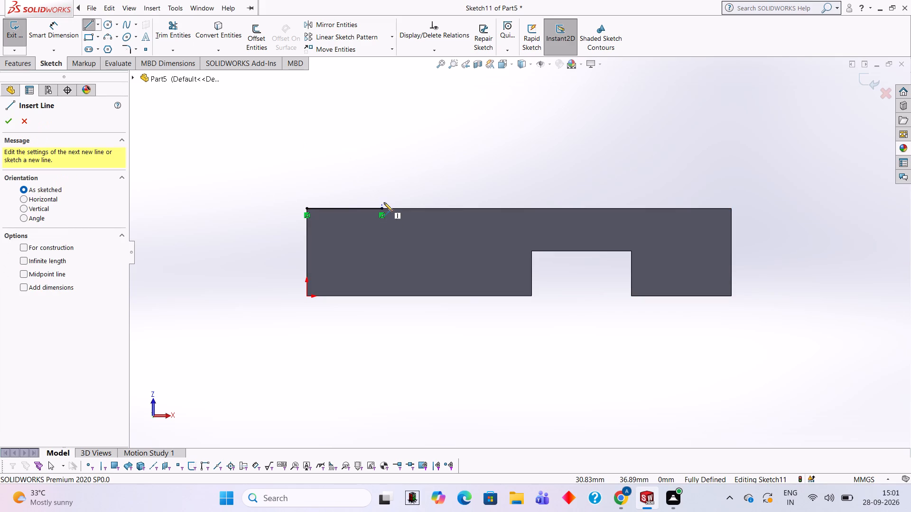
click(381, 207)
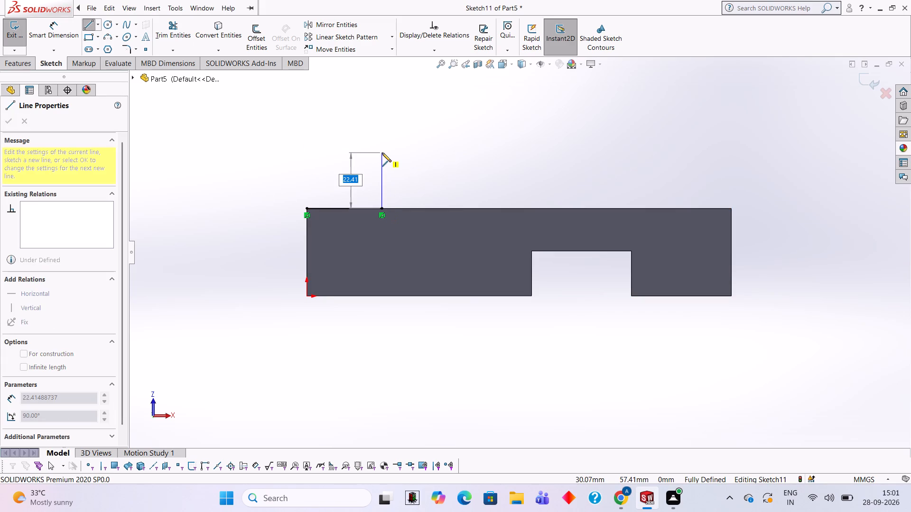
text(30)
key(Return)
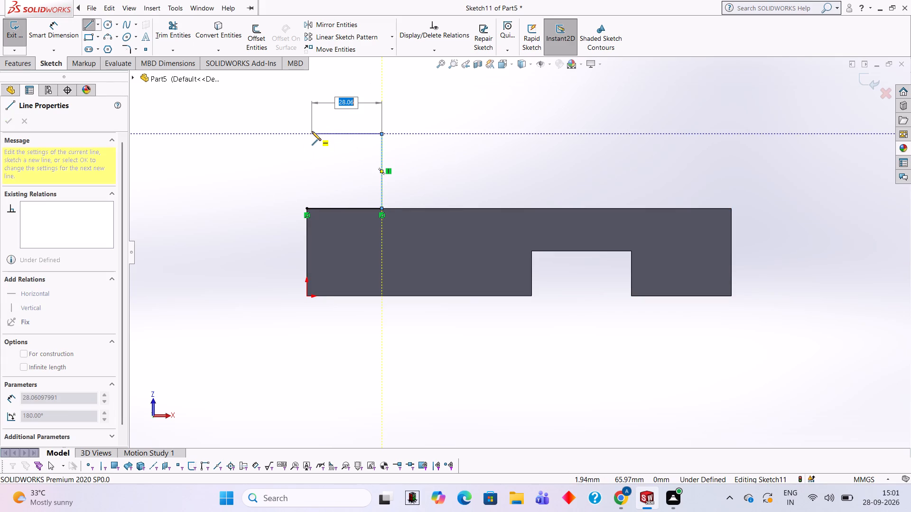
text(30)
key(Return)
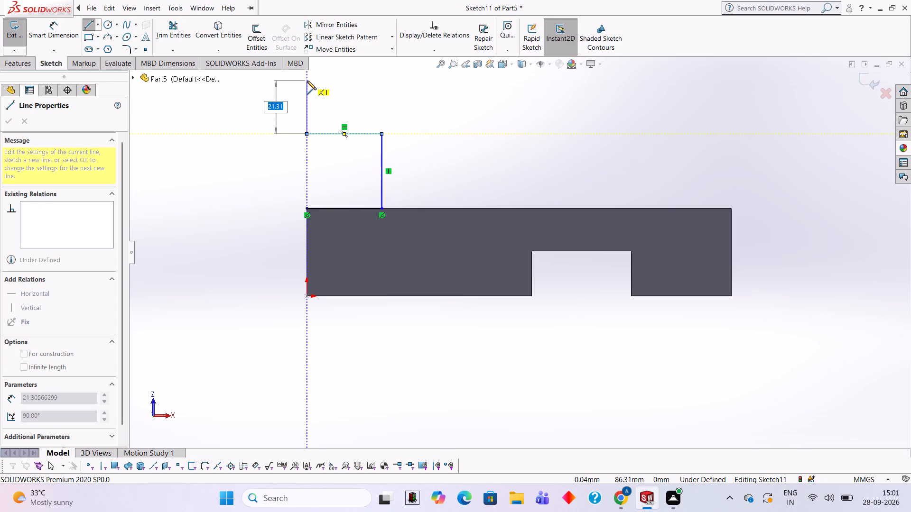
text(25)
key(Return)
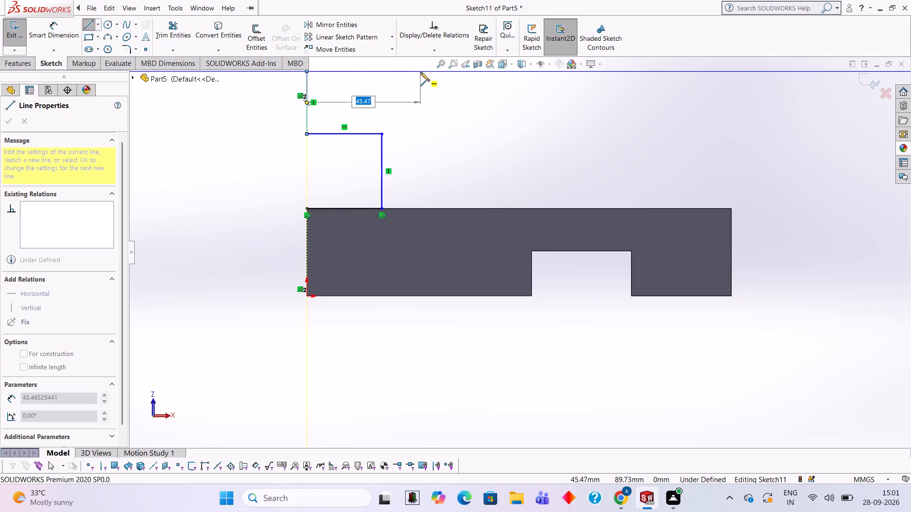
Continue the hook outline with 50 mm and 10 mm lines along the top, 10 mm down, and close it along the block's upper edge.
text(50)
key(Return)
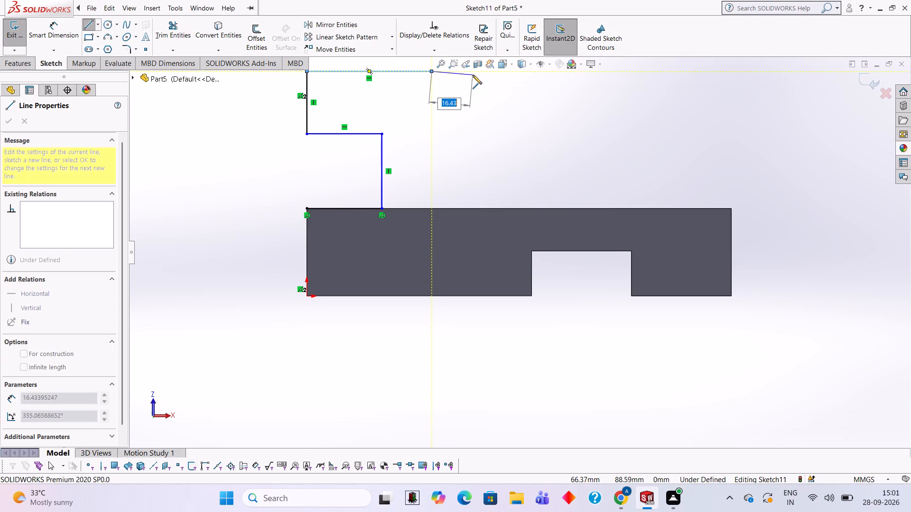
text(10)
key(Return)
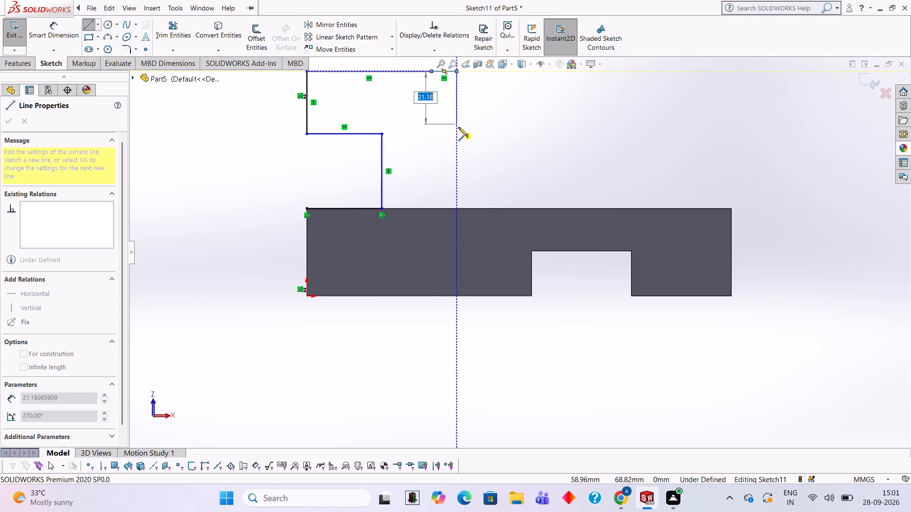
text(10)
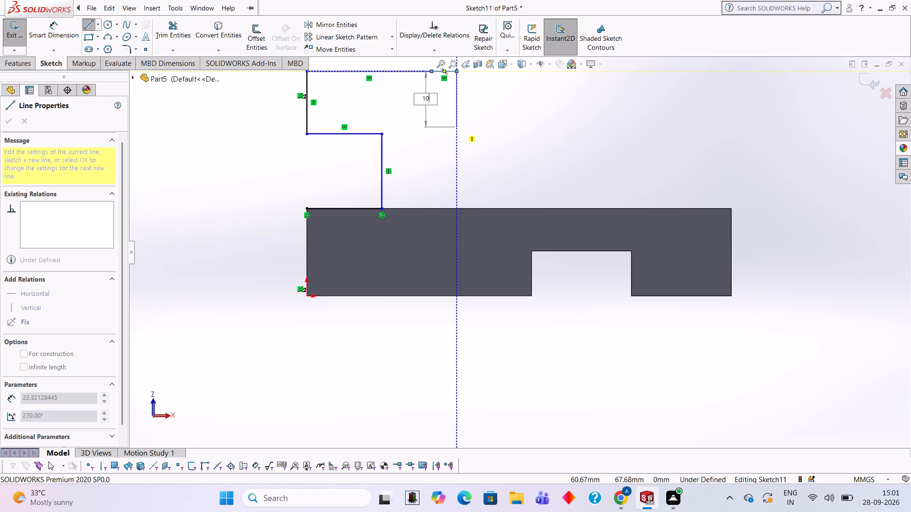
key(Return)
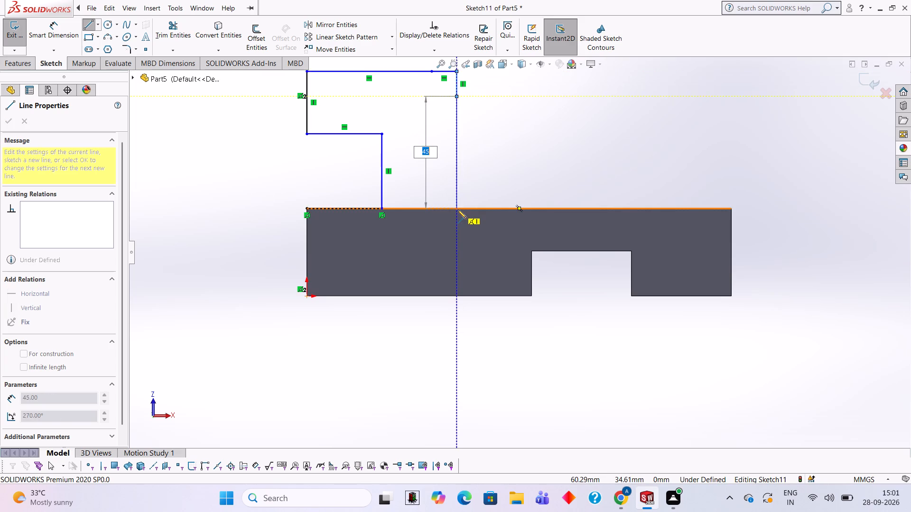
click(457, 210)
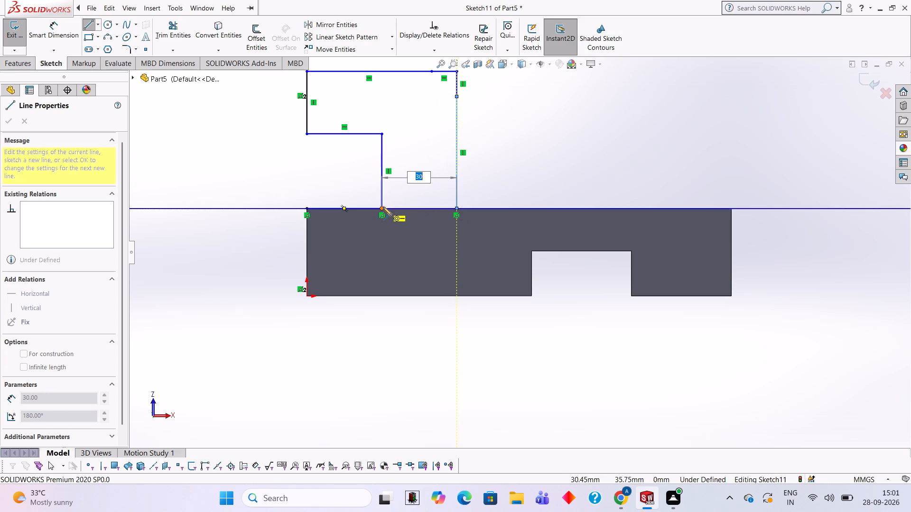
click(380, 207)
key(Escape)
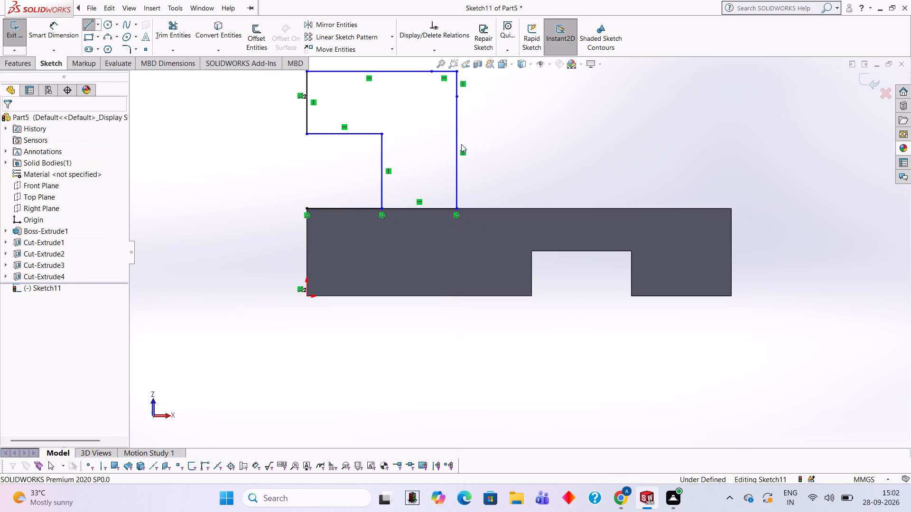
Draw a bevel line across the hook's outer top corner between the 10 mm points and trim away both corner stubs.
scroll(542, 115, up, 3)
scroll(538, 120, down, 2)
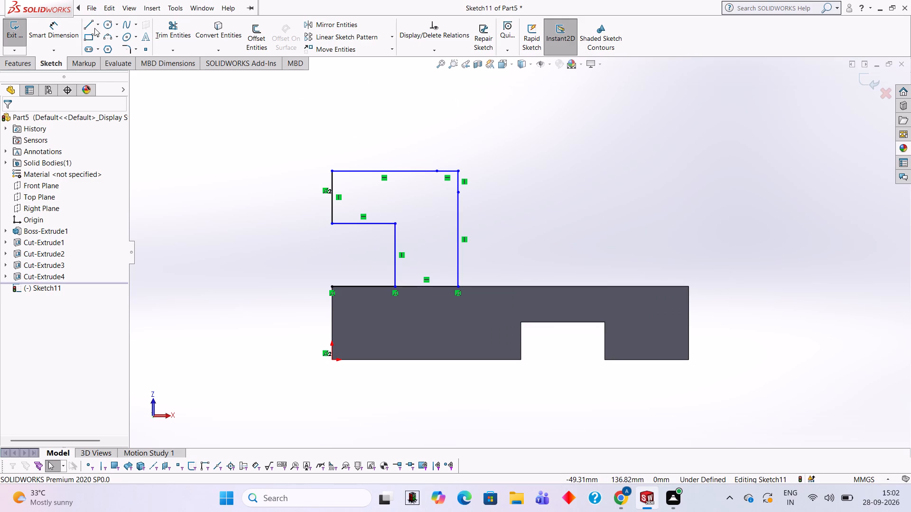
click(90, 26)
click(435, 171)
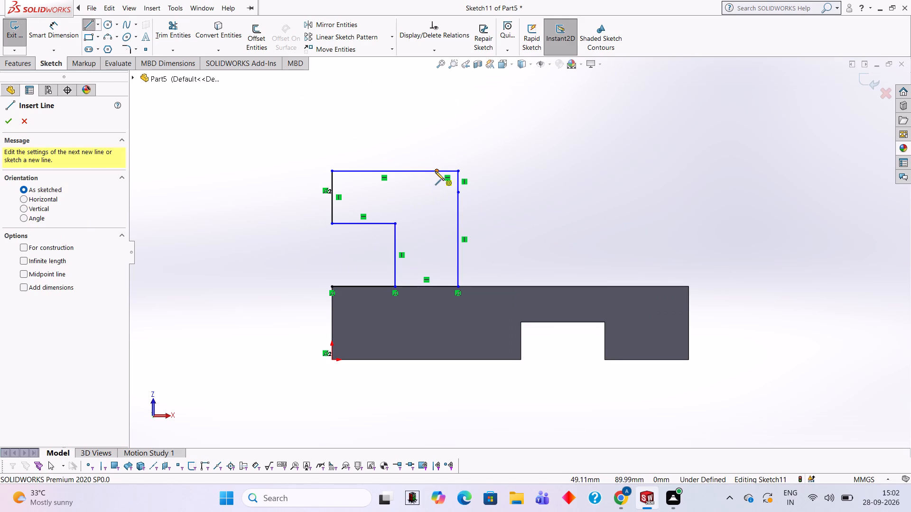
click(457, 192)
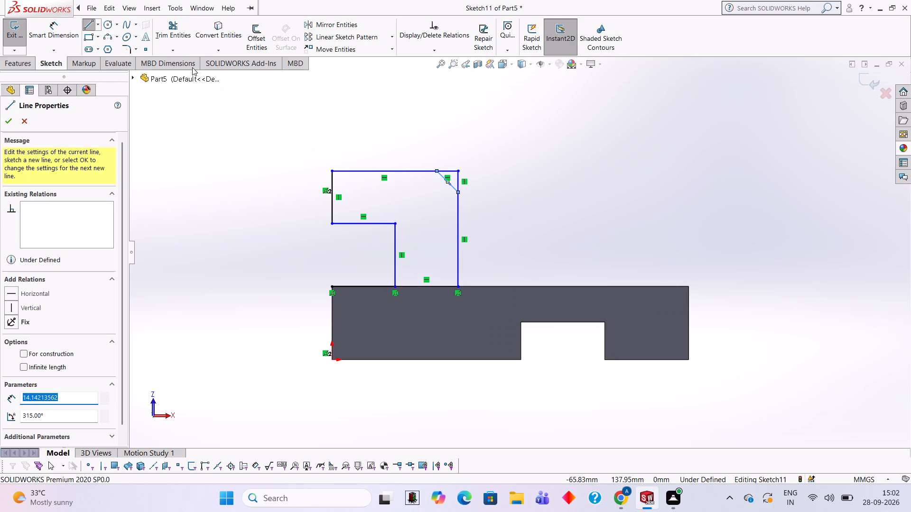
click(178, 34)
click(443, 168)
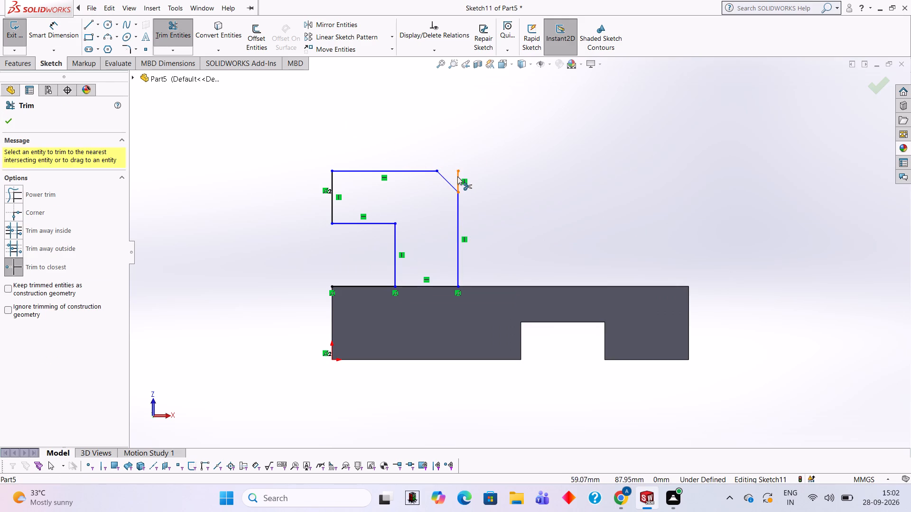
click(460, 178)
Draw a 30 mm base line under the hook's leg and trim the leftover line between it and the block's end corner.
middle_drag(480, 140, 479, 181)
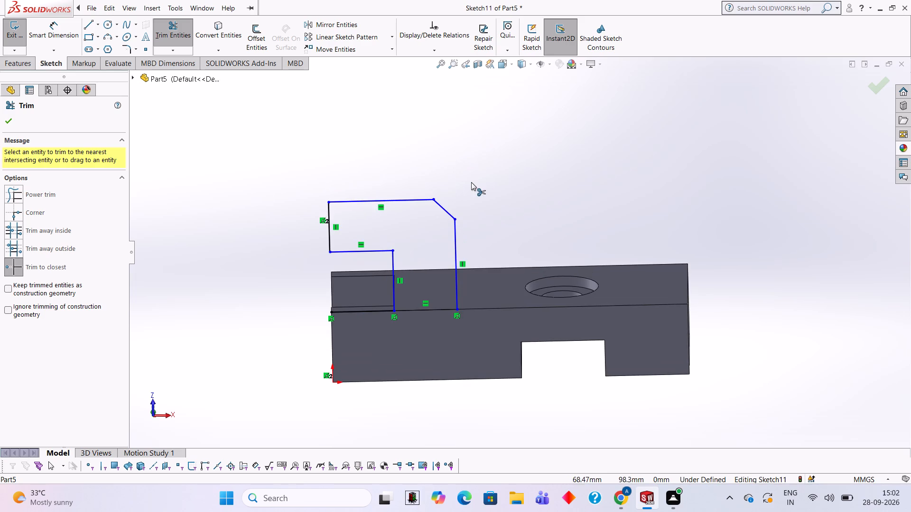
middle_drag(500, 174, 501, 132)
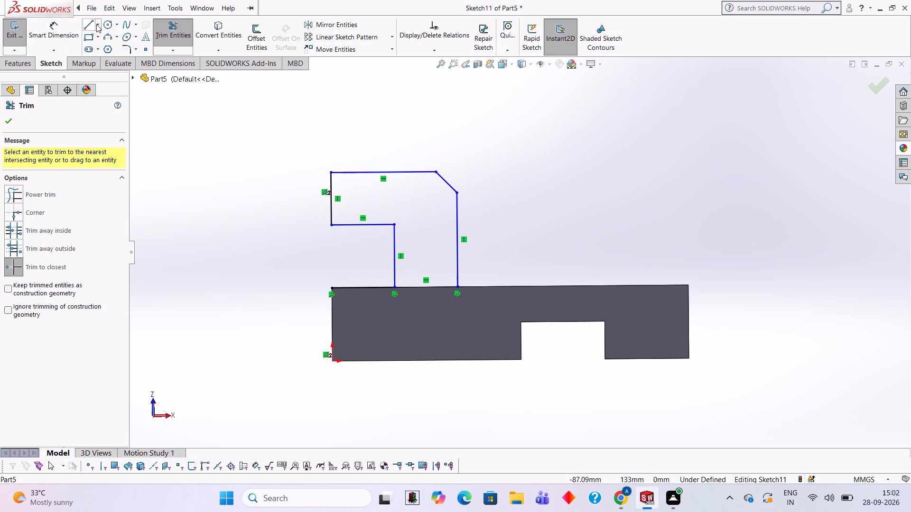
click(93, 22)
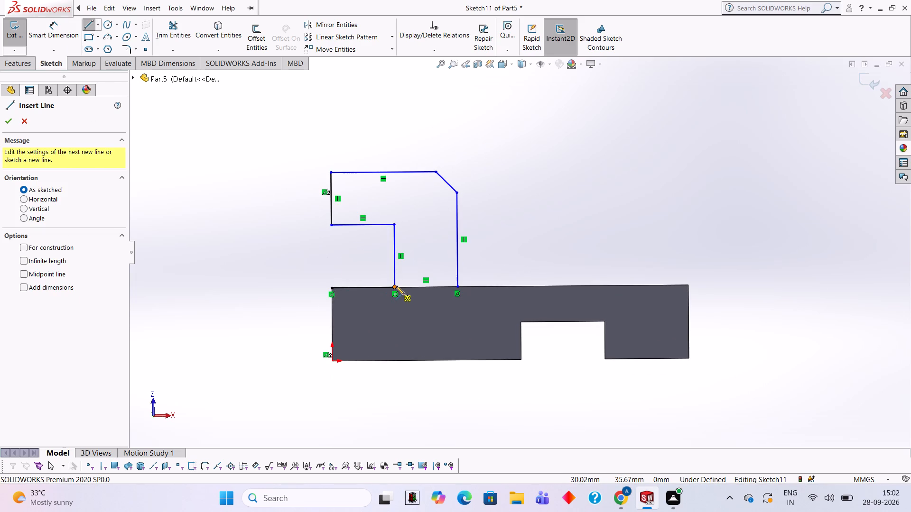
click(395, 286)
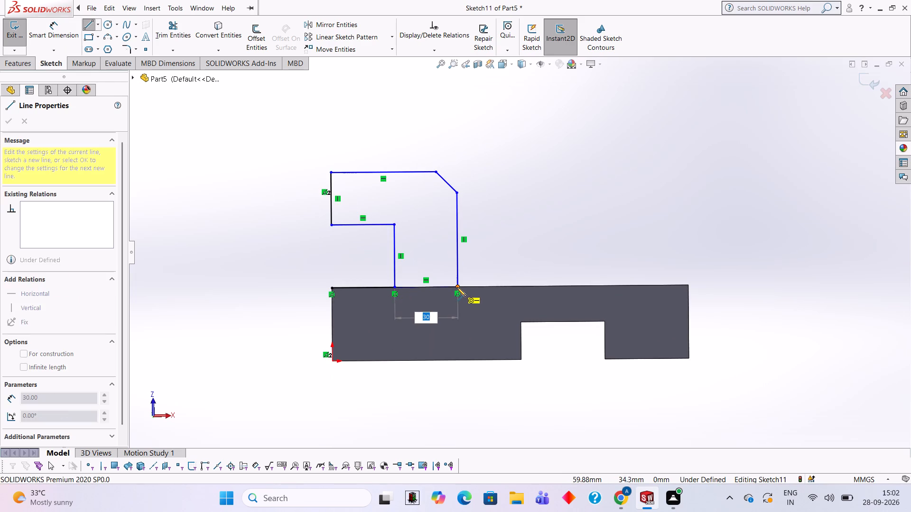
click(457, 287)
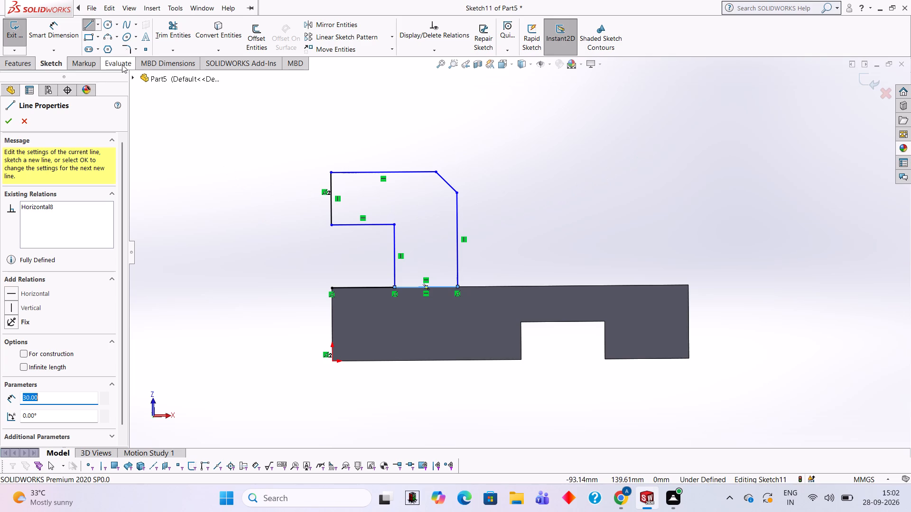
click(185, 27)
click(353, 290)
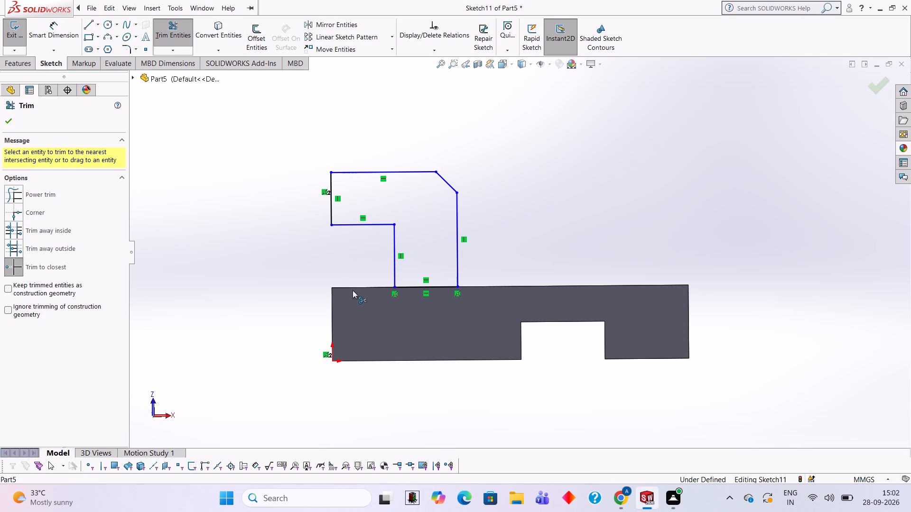
Extrude the enclosed hook profile as a 66 mm blind boss with the direction reversed across the block's width, merged with the block.
middle_drag(579, 192, 576, 247)
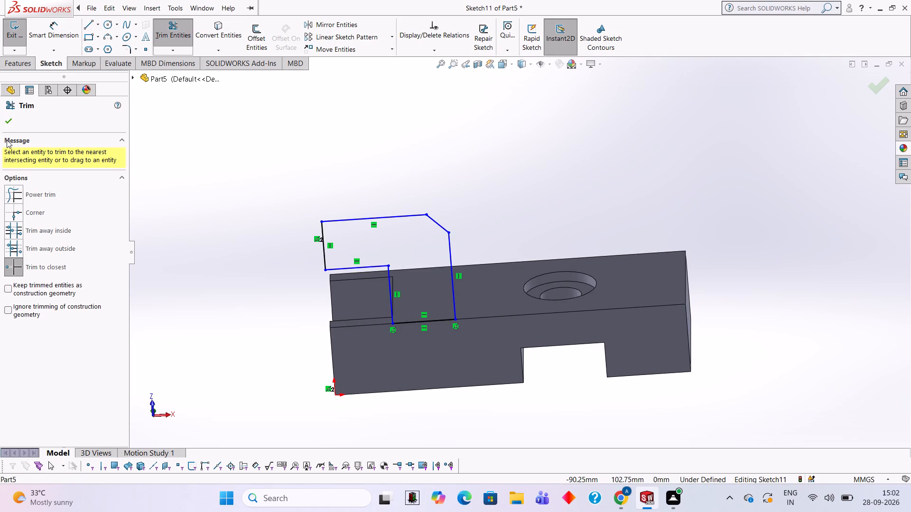
click(23, 68)
click(13, 45)
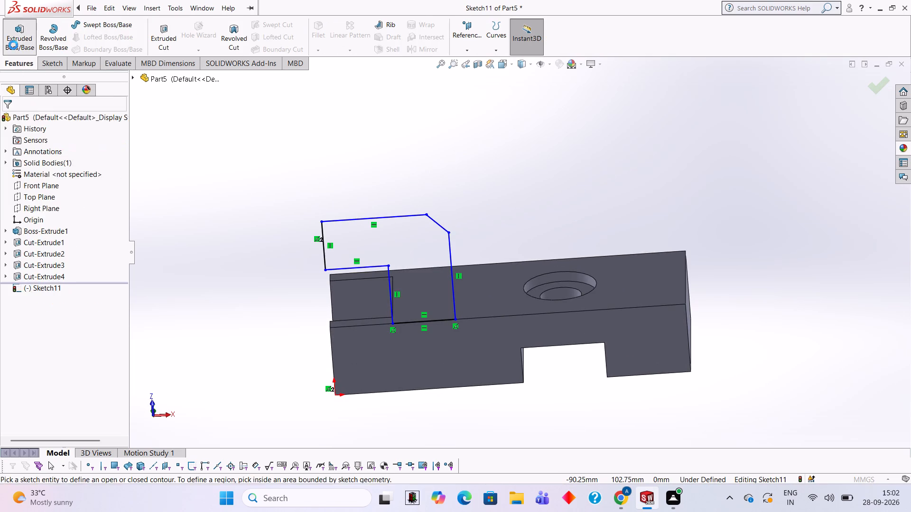
click(408, 250)
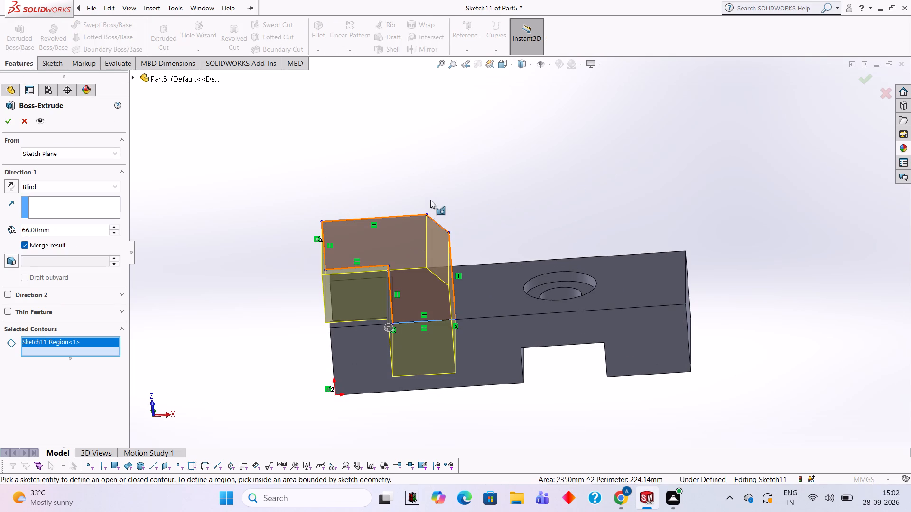
click(13, 186)
middle_drag(277, 164, 289, 174)
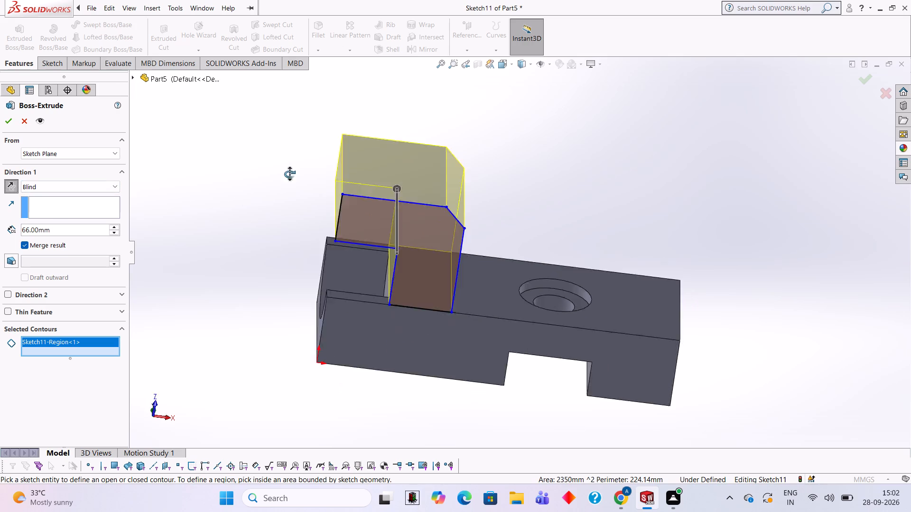
middle_drag(289, 174, 275, 304)
click(11, 122)
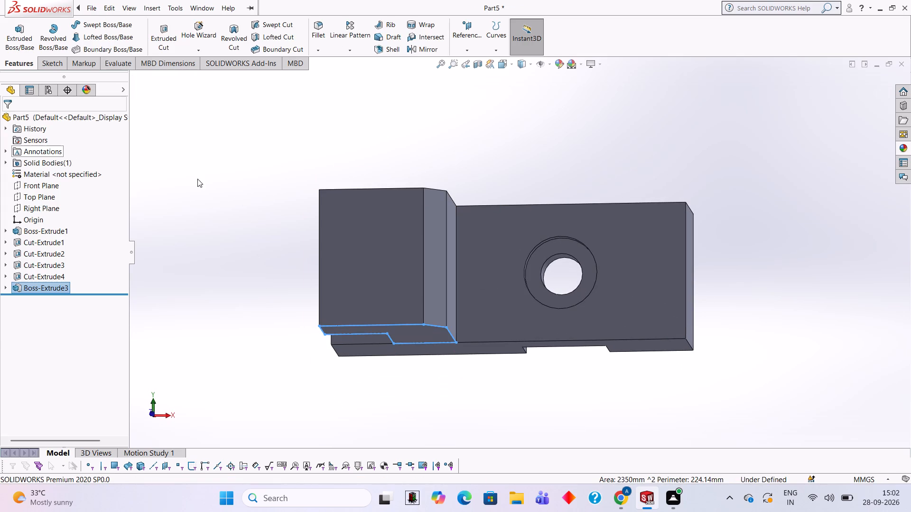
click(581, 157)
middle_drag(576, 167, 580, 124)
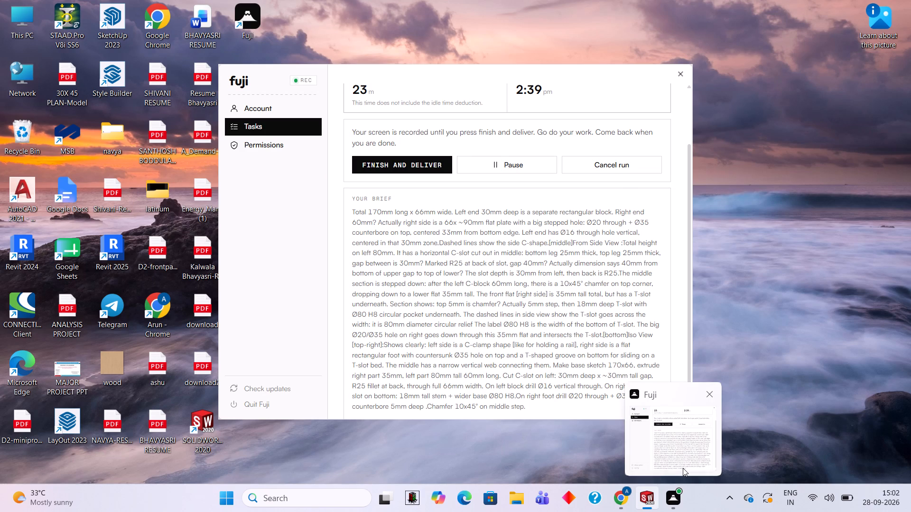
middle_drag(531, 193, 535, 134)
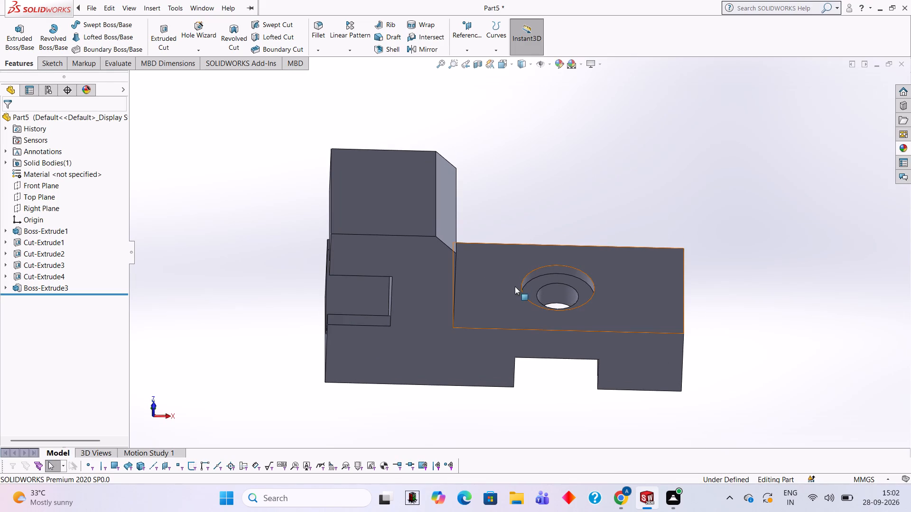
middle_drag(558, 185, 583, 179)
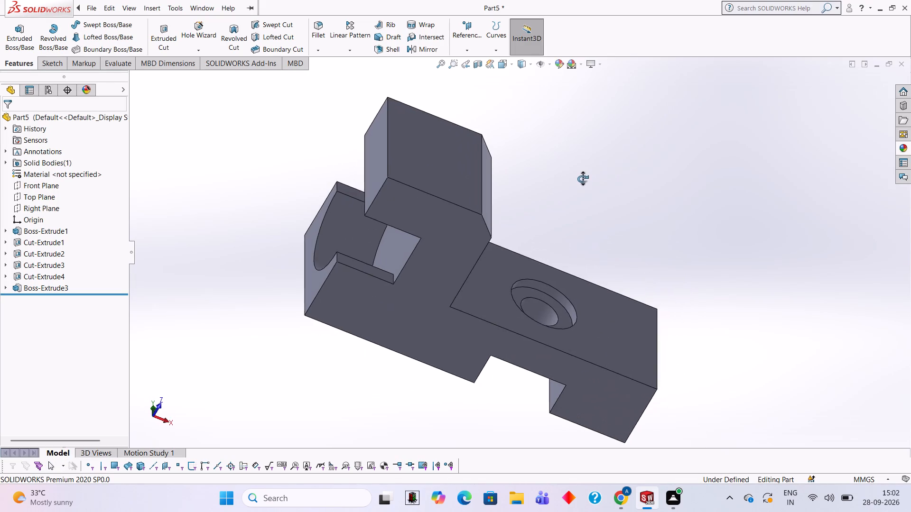
Sketch a 16 mm diameter circle on the hook's outer face, centred on the mid-height line near its free end.
middle_drag(583, 179, 582, 179)
middle_drag(547, 206, 592, 327)
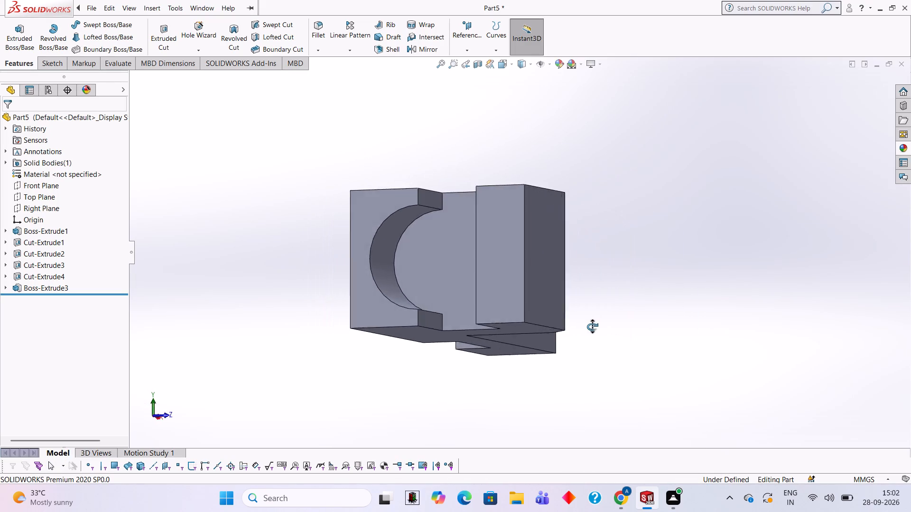
middle_drag(592, 327, 536, 386)
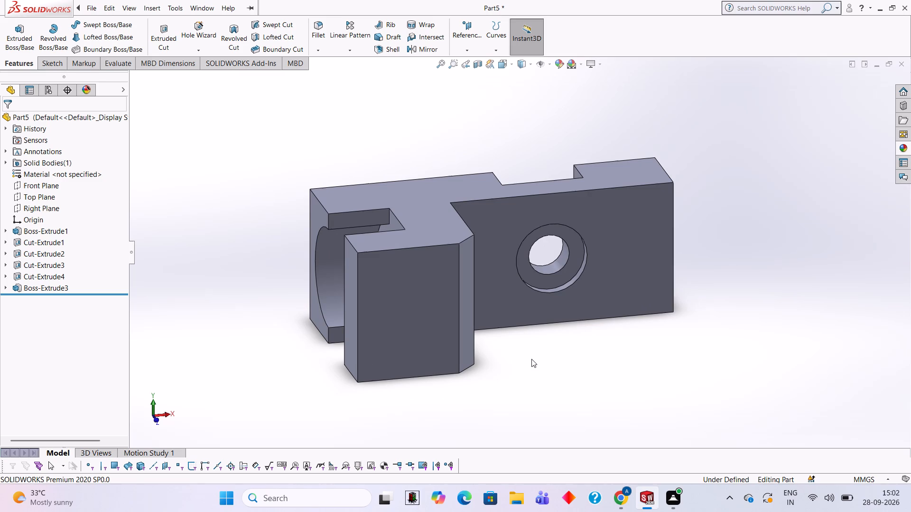
middle_drag(628, 349, 672, 377)
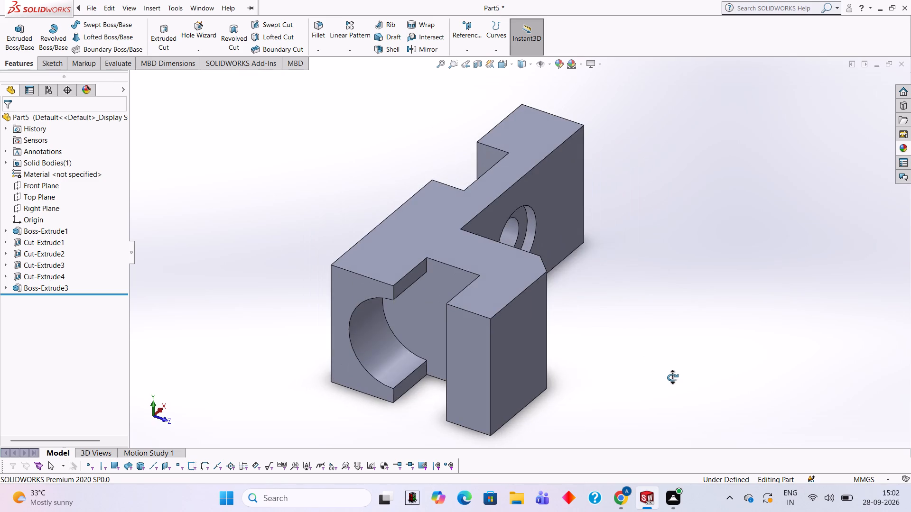
middle_drag(672, 377, 676, 322)
middle_drag(685, 309, 686, 302)
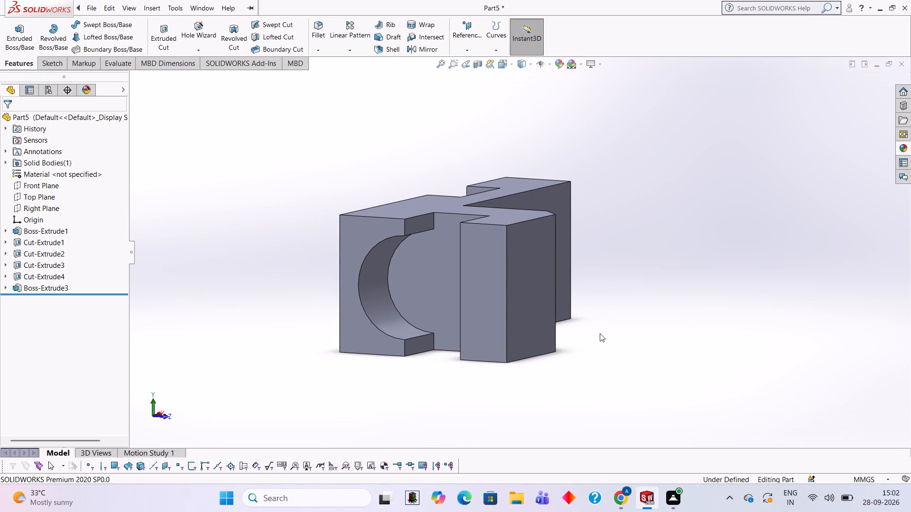
middle_drag(615, 315, 580, 297)
click(467, 256)
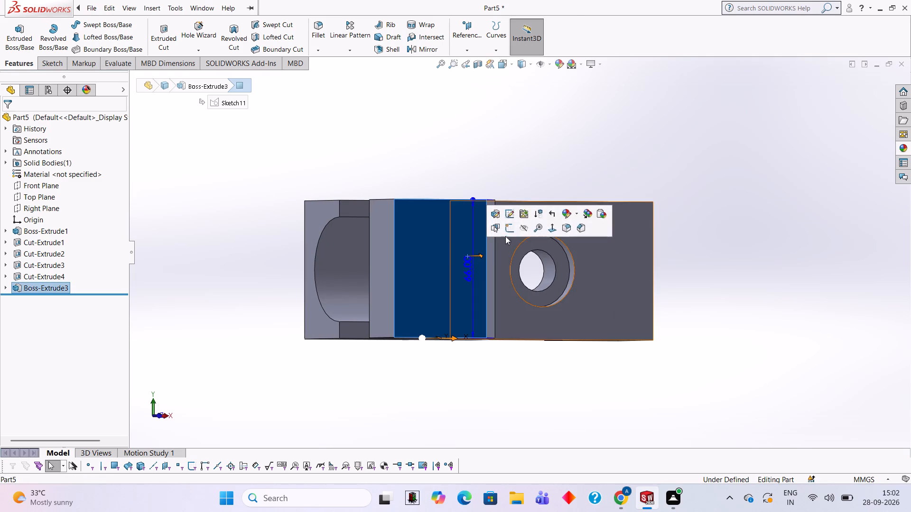
click(509, 228)
key(ctrl+8)
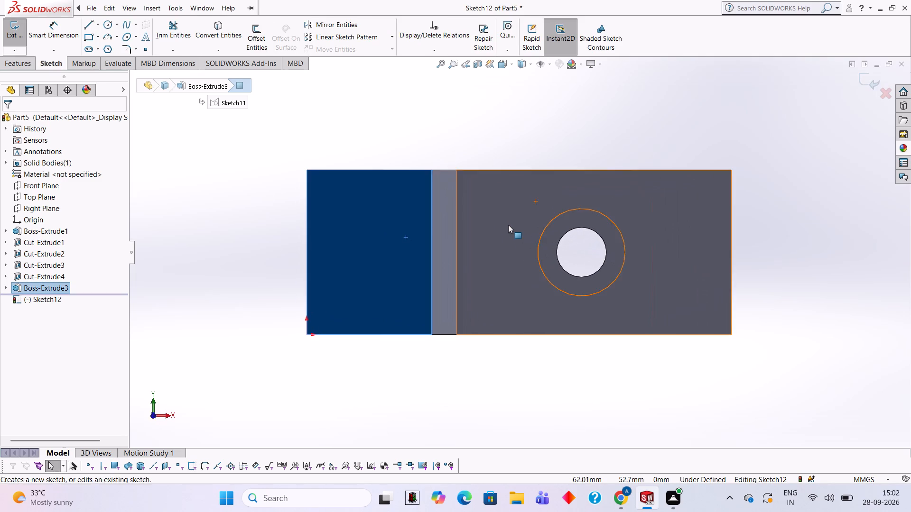
click(104, 29)
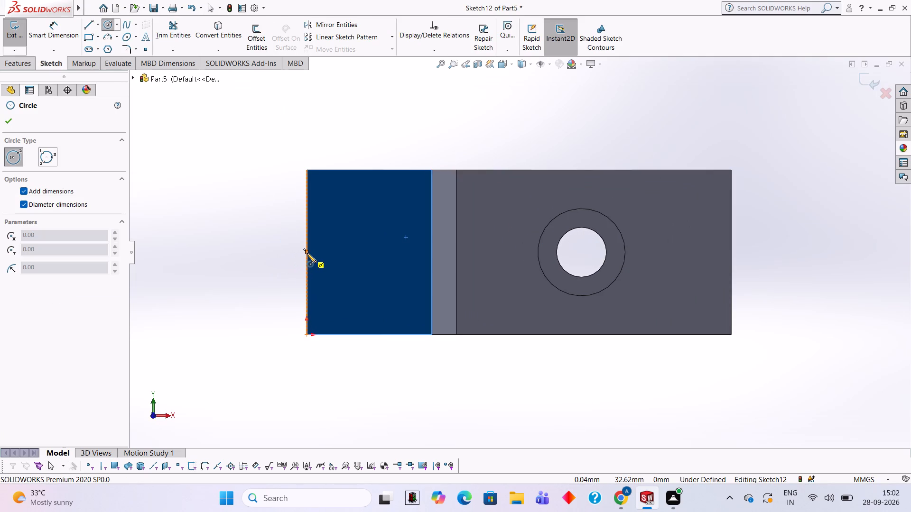
click(357, 253)
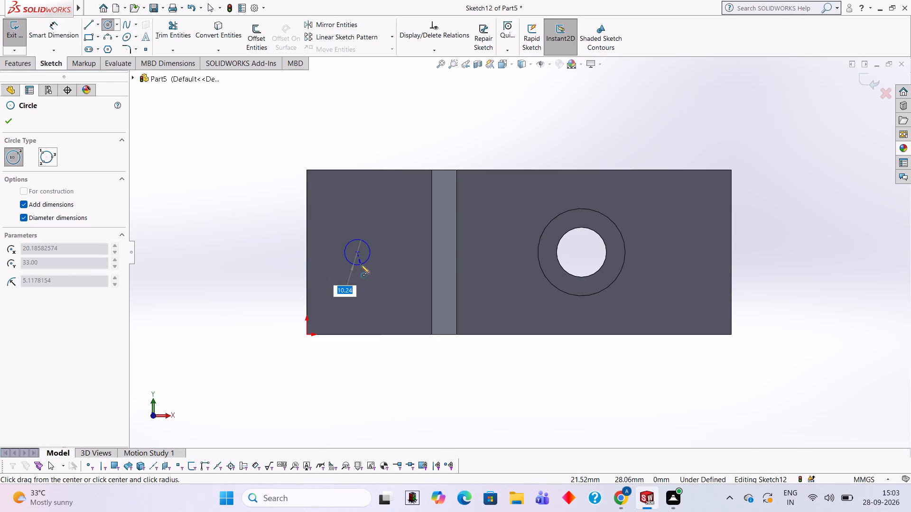
text(16)
key(Return)
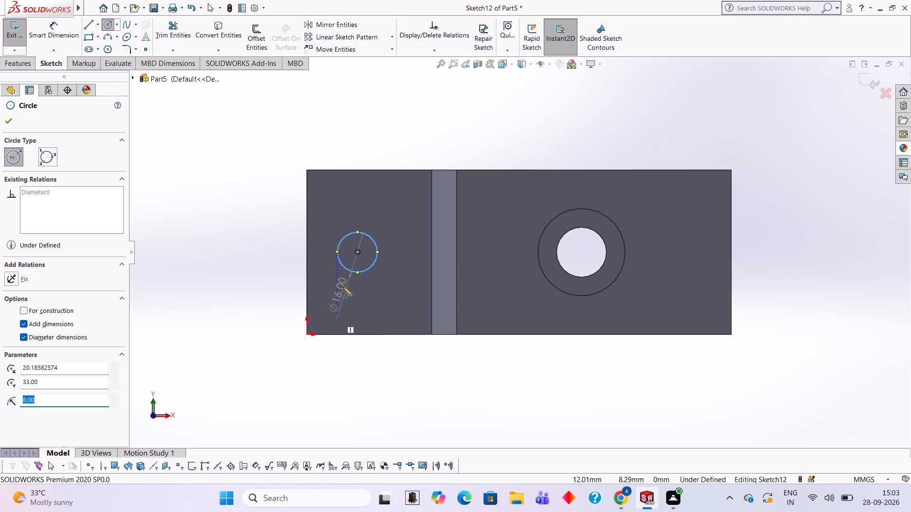
Dimension the circle's centre 15 mm from the vertical edge at the hook's free end.
middle_drag(443, 377, 436, 307)
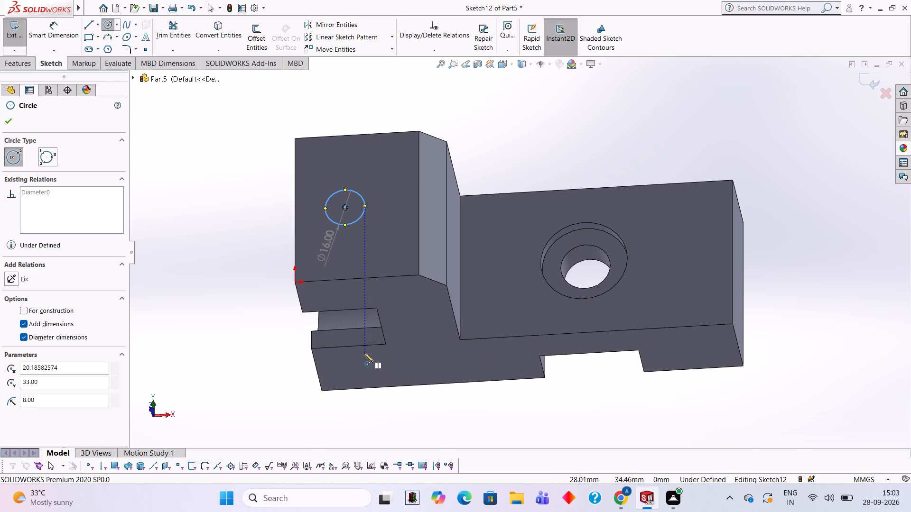
middle_drag(568, 149, 579, 155)
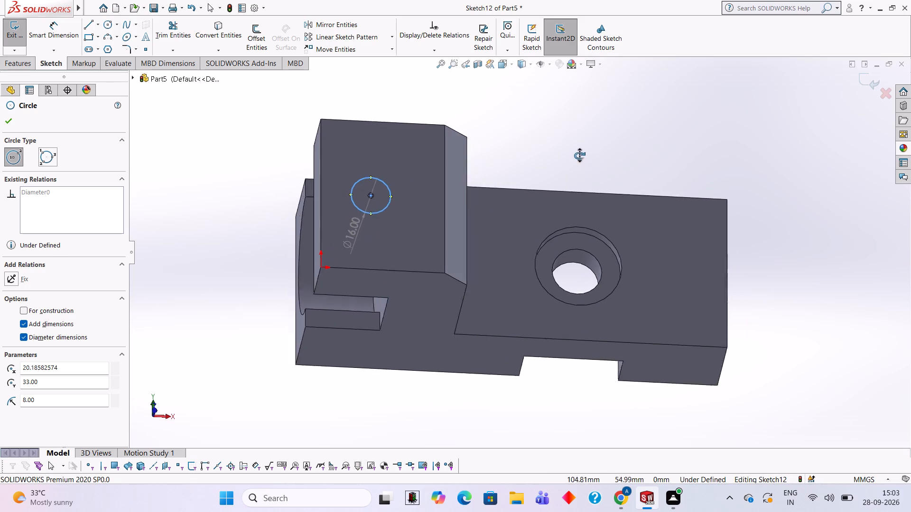
middle_drag(579, 155, 578, 155)
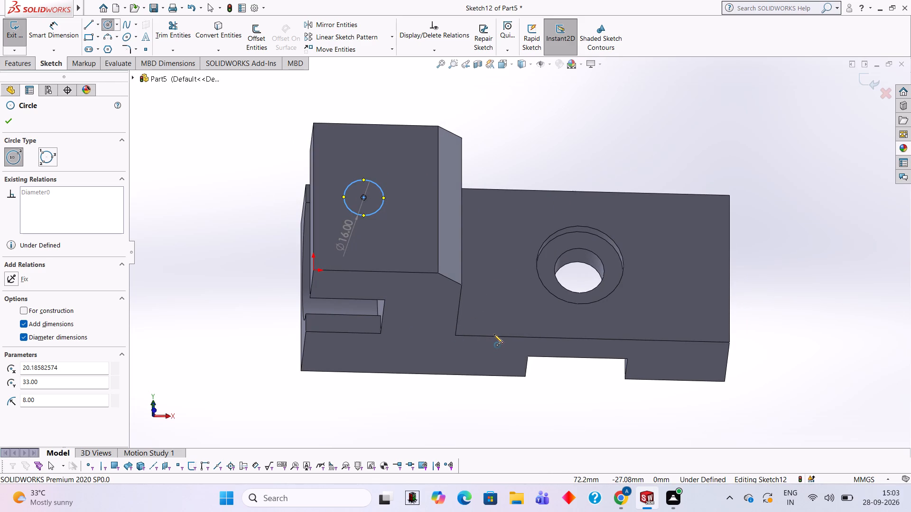
middle_drag(522, 132, 521, 197)
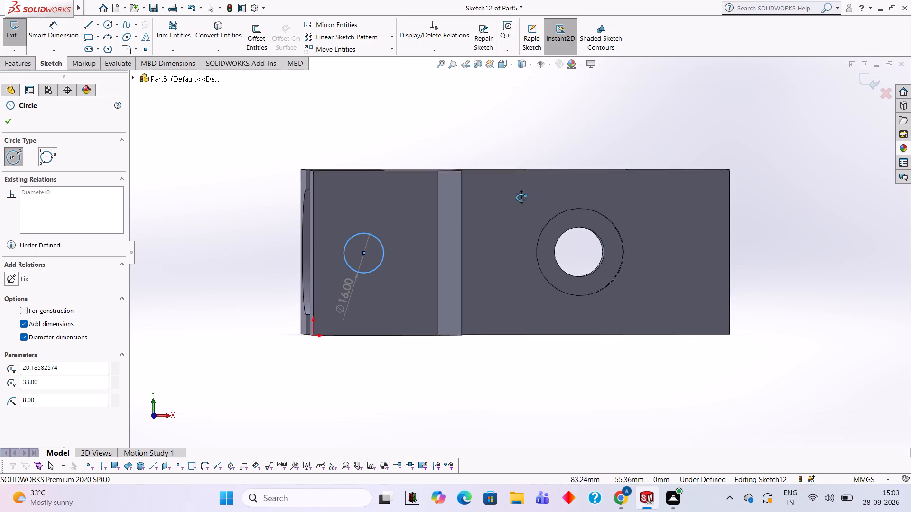
middle_drag(521, 197, 513, 194)
middle_drag(441, 155, 455, 155)
click(65, 24)
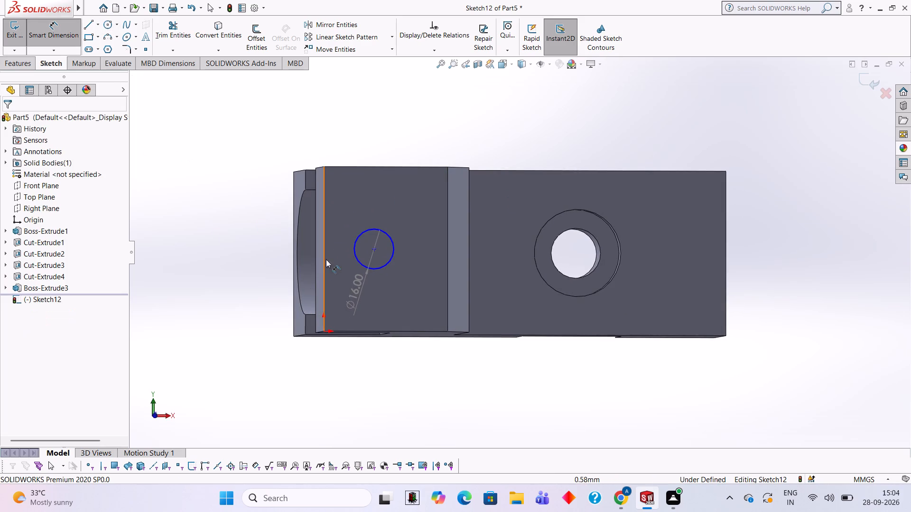
click(325, 258)
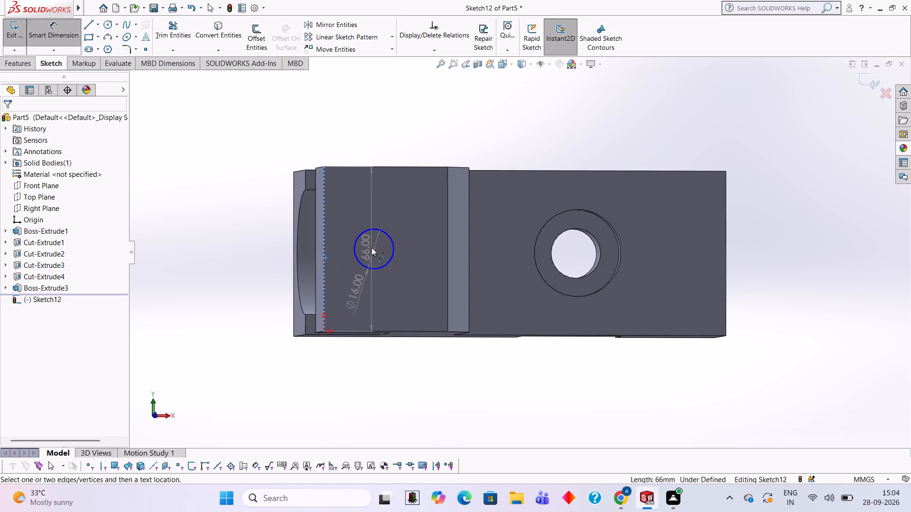
click(374, 247)
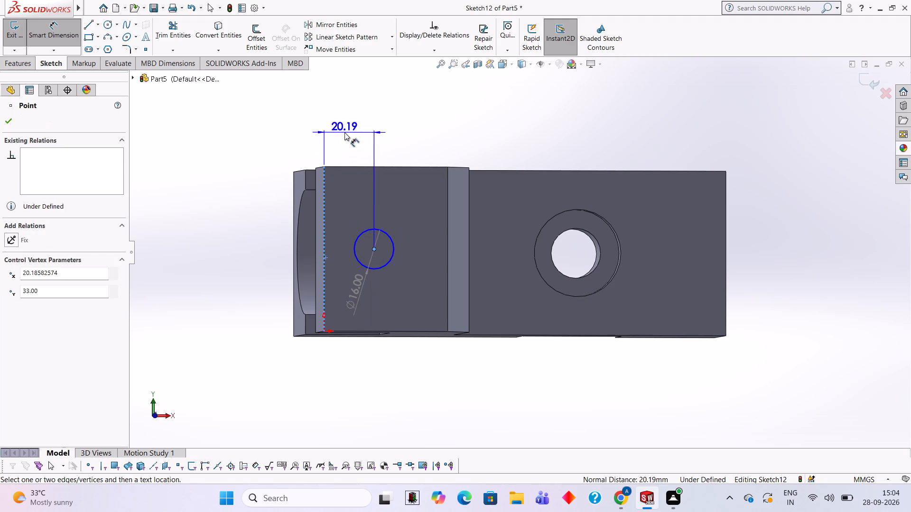
click(344, 132)
text(15)
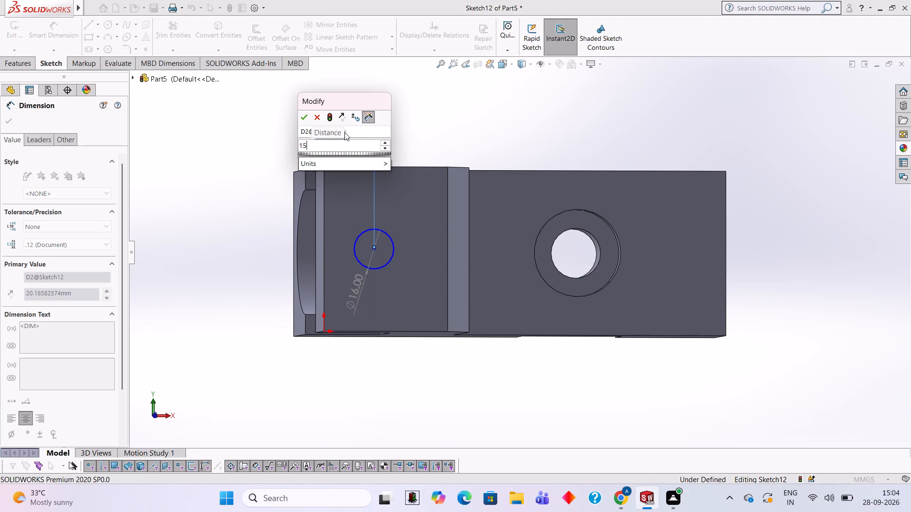
key(Return)
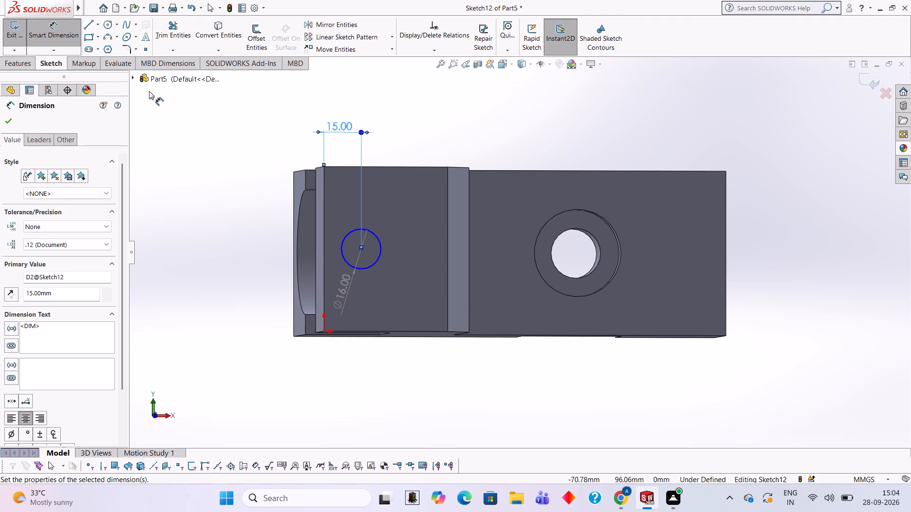
Extrude-cut the 16 mm circle 66 mm blind through the hook's leg toward the block.
click(25, 64)
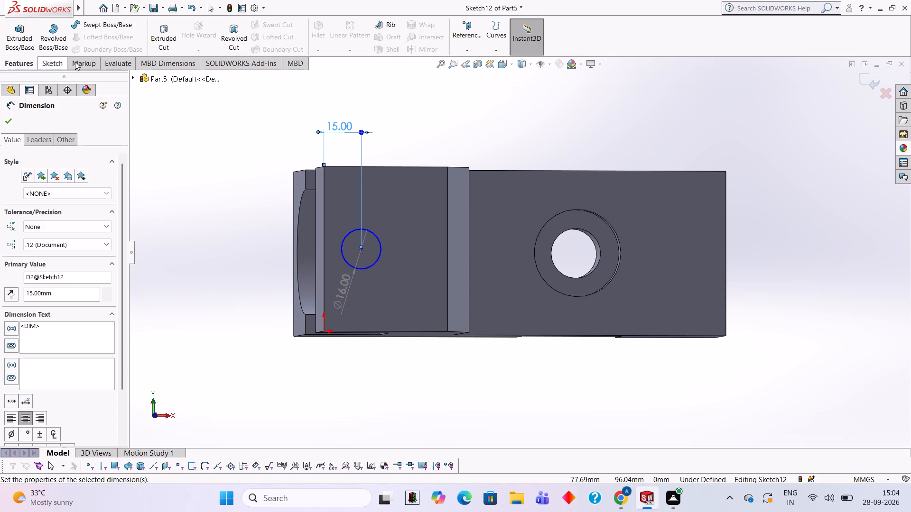
click(167, 39)
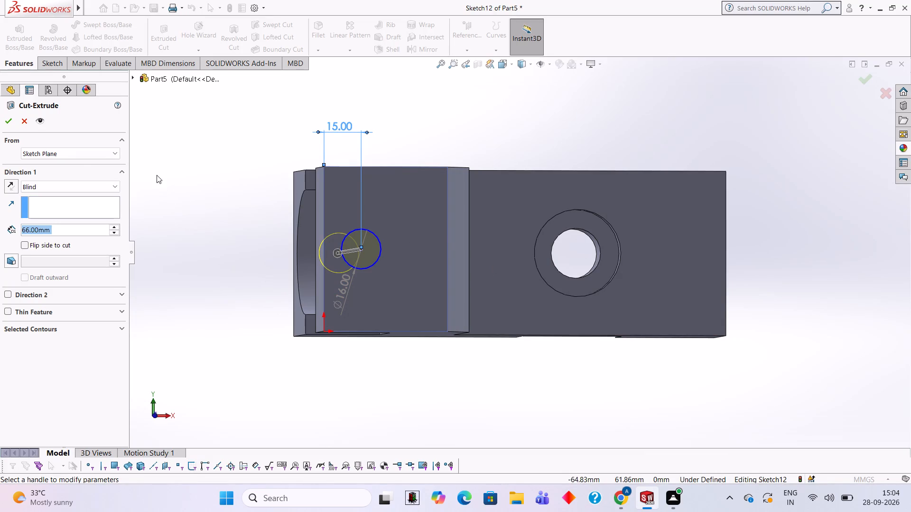
middle_drag(521, 110, 582, 144)
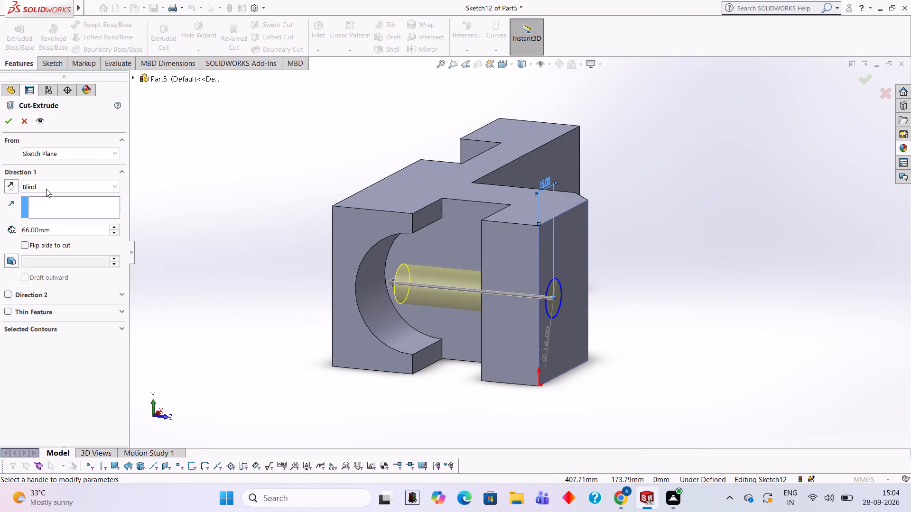
click(15, 118)
click(249, 216)
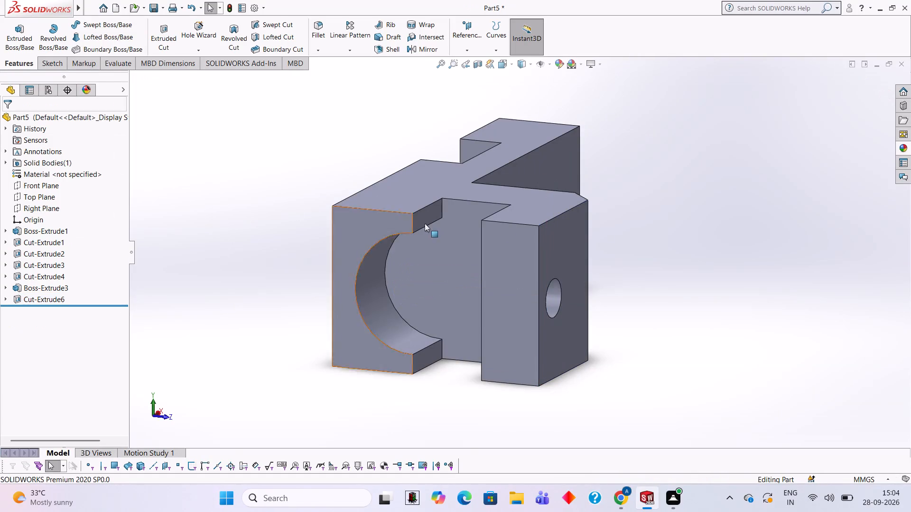
Examine the block from all sides, checking the new hook hole against the counterbored hole, notch and semicircular end cut.
middle_drag(687, 203, 648, 200)
scroll(817, 252, up, 1)
middle_drag(815, 250, 790, 186)
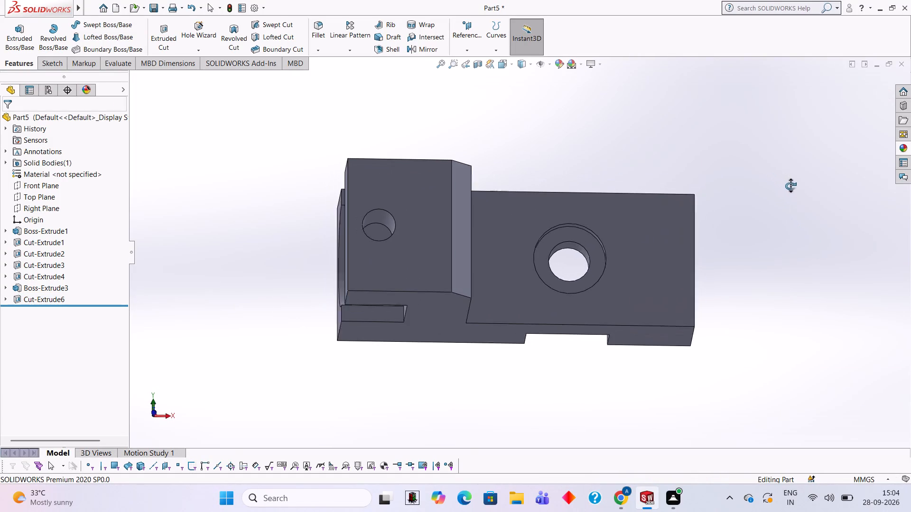
middle_drag(790, 186, 791, 186)
middle_drag(686, 133, 697, 174)
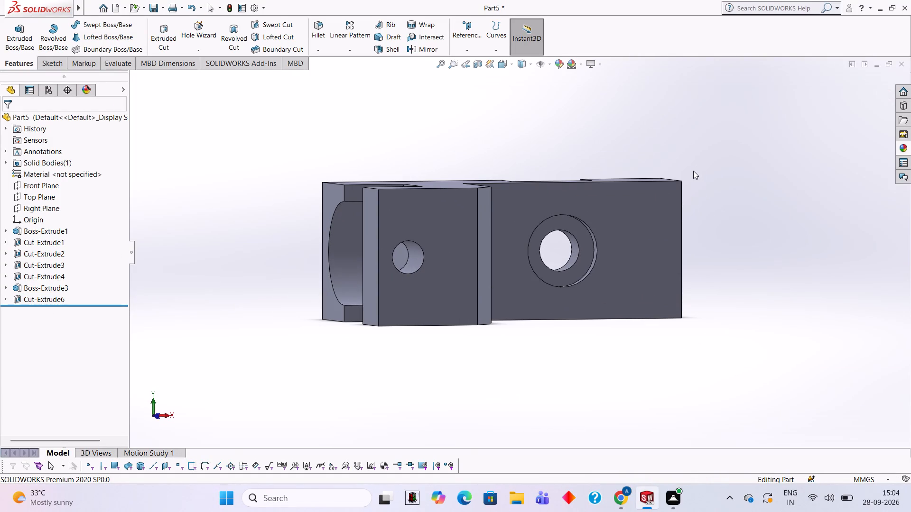
middle_drag(737, 183, 708, 160)
middle_drag(597, 128, 604, 133)
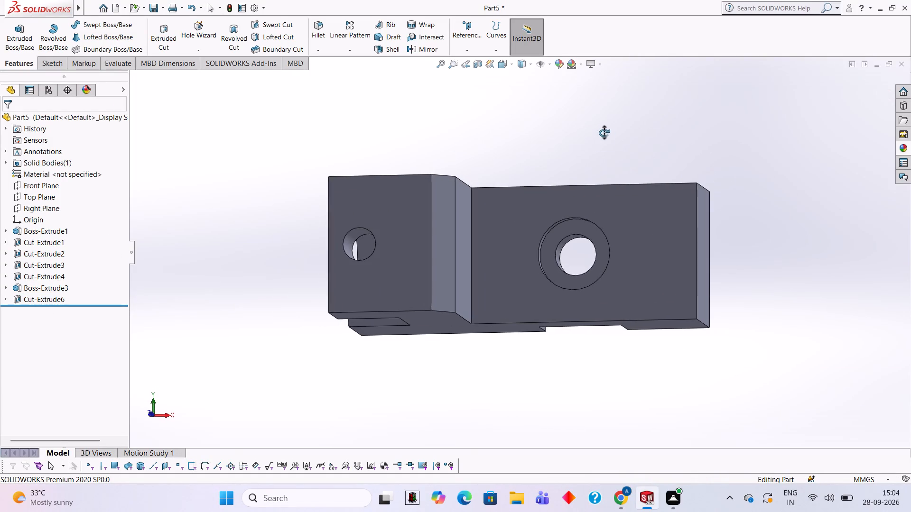
middle_drag(604, 133, 620, 142)
middle_drag(542, 368, 525, 341)
middle_drag(243, 159, 260, 205)
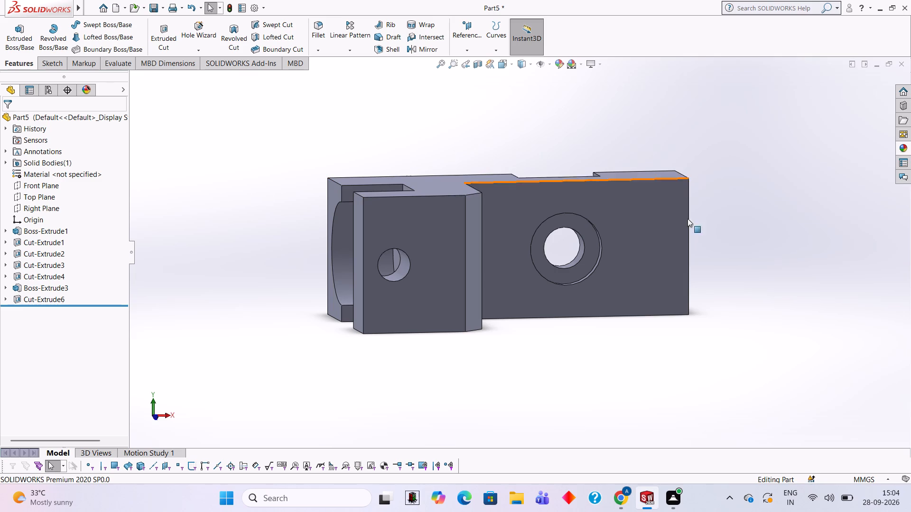
middle_drag(726, 229, 716, 154)
middle_drag(721, 149, 726, 193)
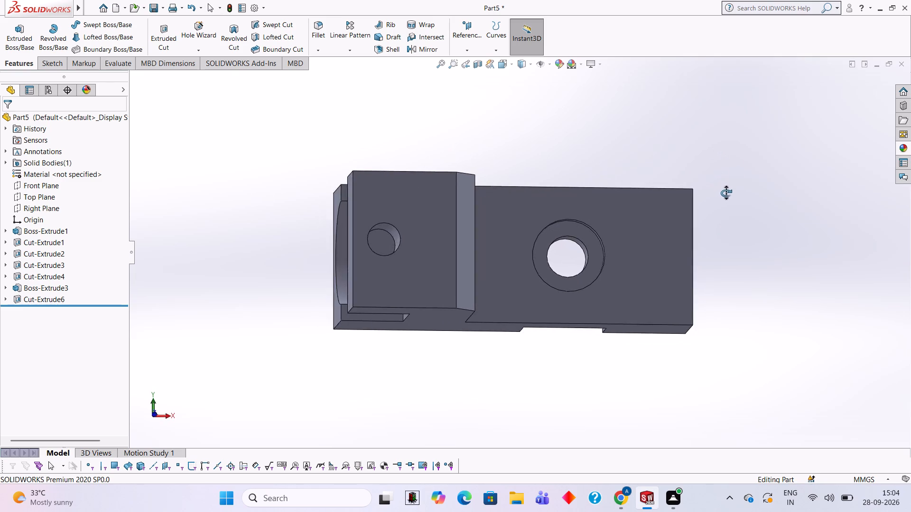
middle_drag(726, 193, 720, 190)
middle_drag(720, 183, 825, 298)
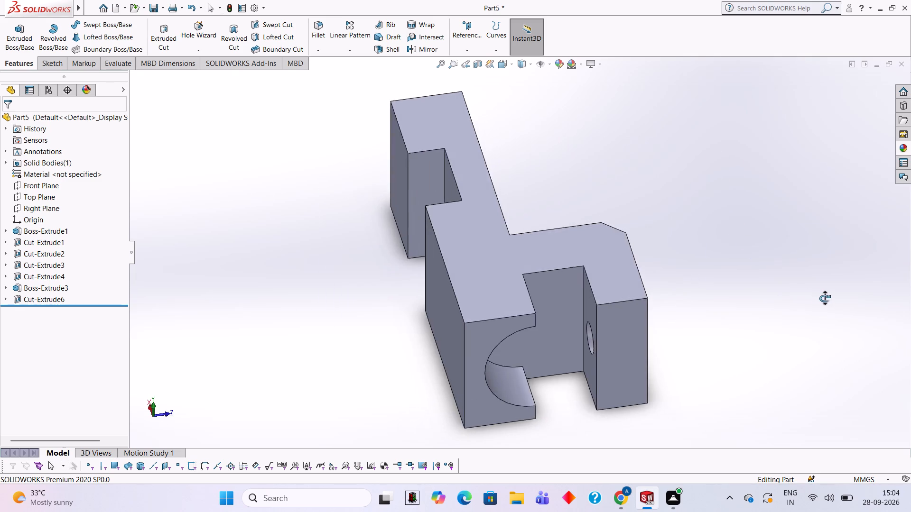
middle_drag(825, 298, 747, 205)
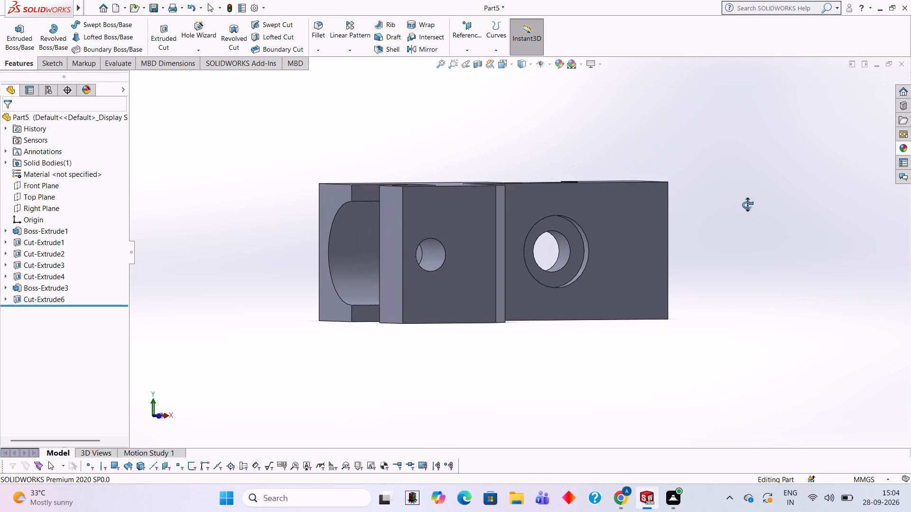
middle_drag(747, 205, 725, 183)
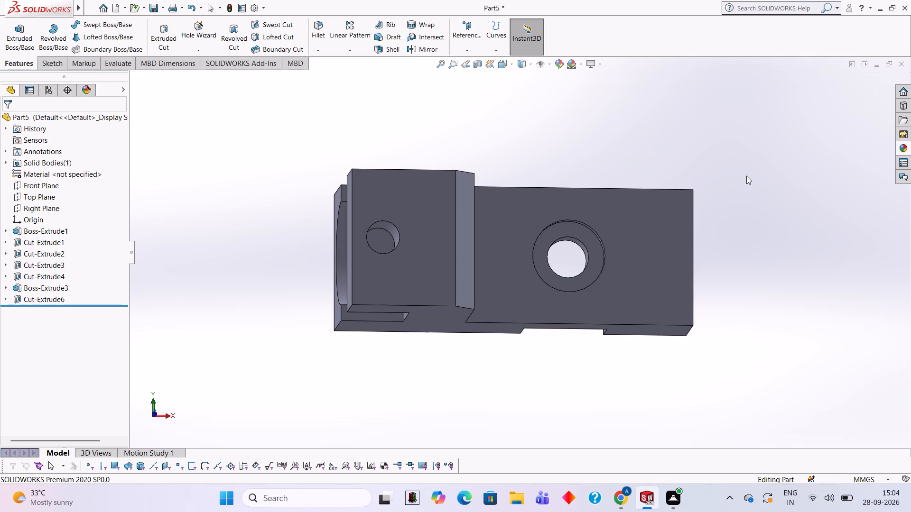
middle_drag(733, 201, 739, 264)
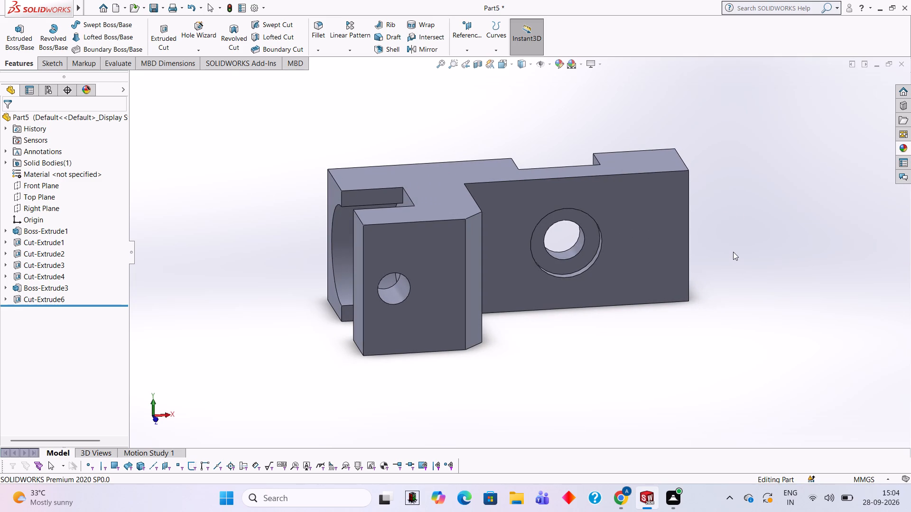
middle_drag(730, 259, 734, 242)
middle_drag(734, 240, 715, 222)
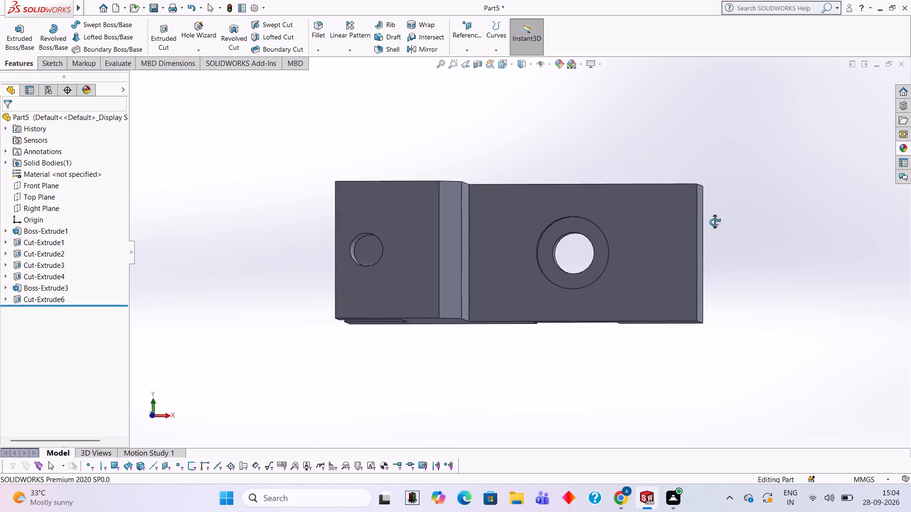
middle_drag(715, 222, 716, 208)
middle_drag(618, 343, 625, 257)
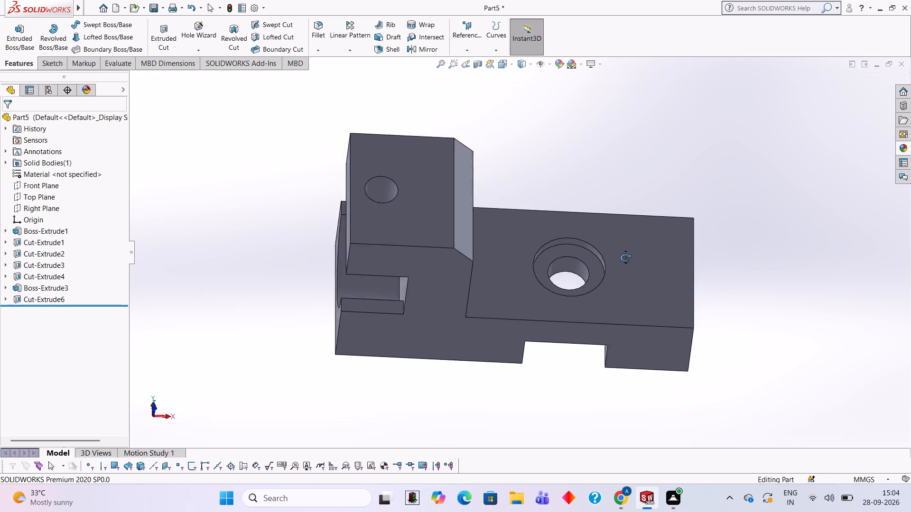
middle_drag(625, 257, 612, 246)
scroll(437, 233, down, 1)
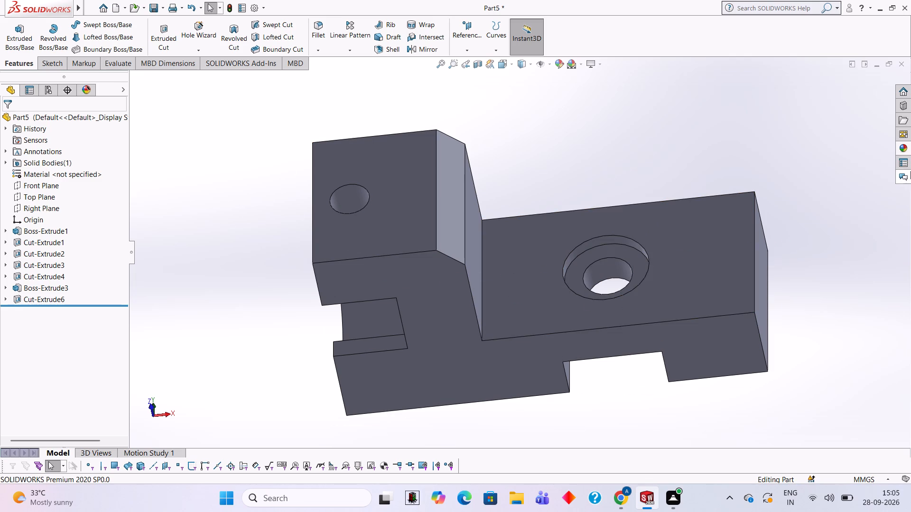
Apply the Pink solid appearance to the whole clamp block, including the hook boss.
click(906, 148)
scroll(809, 282, down, 4)
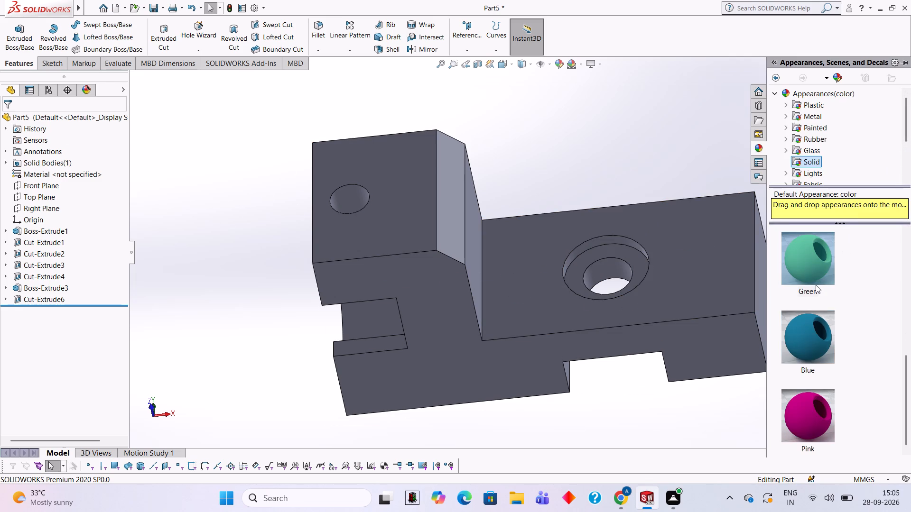
drag(809, 414, 565, 274)
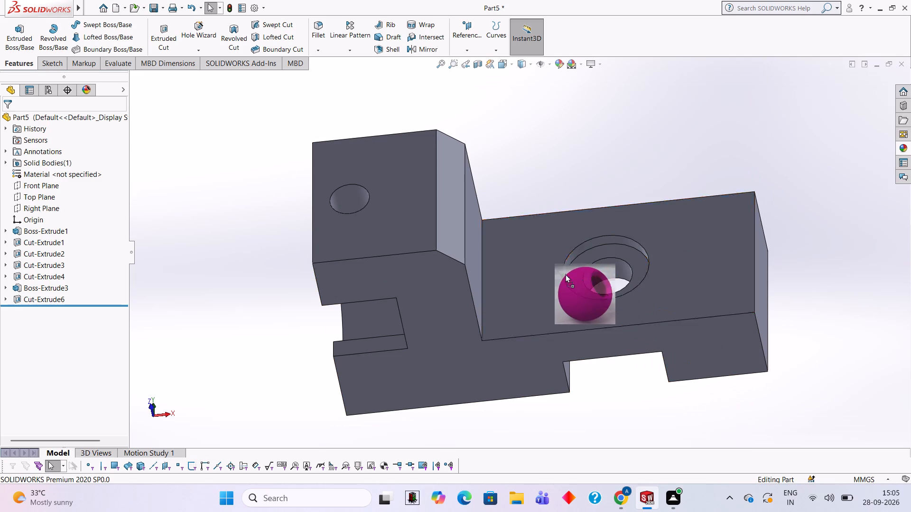
drag(565, 274, 527, 259)
click(560, 259)
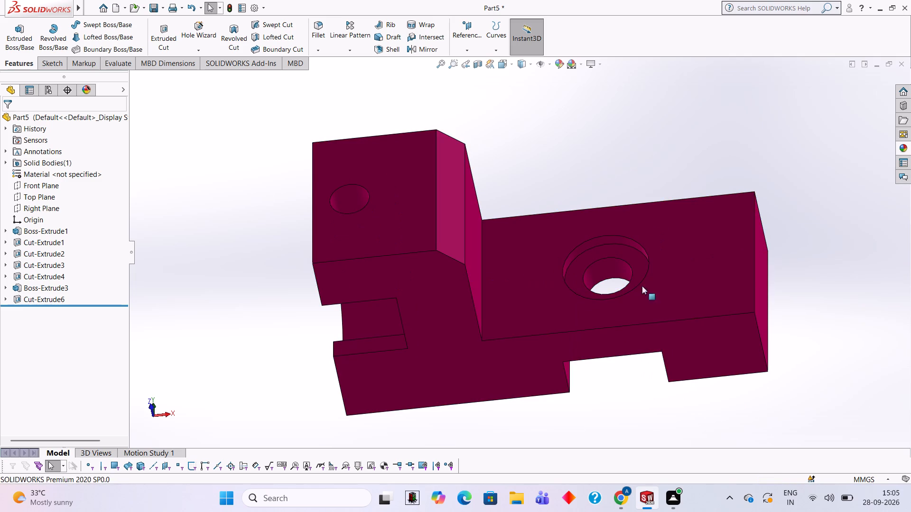
Apply the Yellow solid appearance to the counterbore recess on the block's face.
click(902, 148)
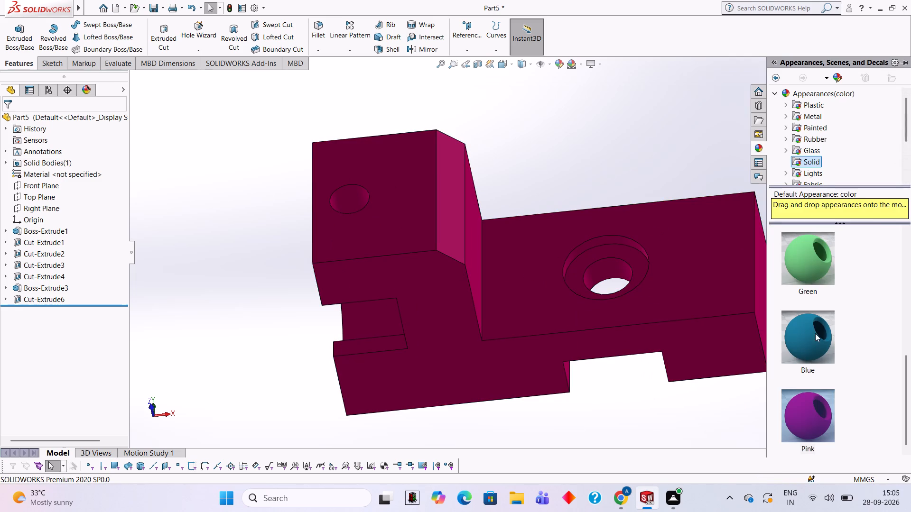
scroll(812, 260, up, 3)
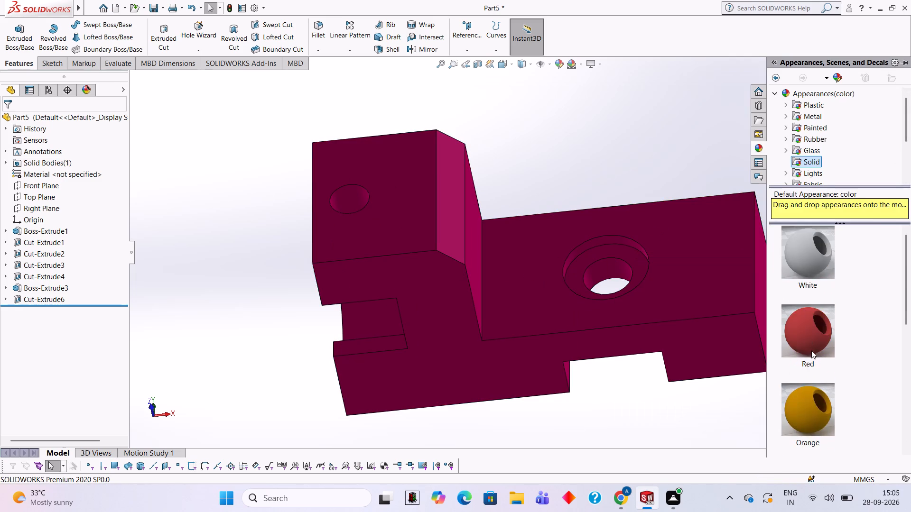
scroll(814, 350, down, 1)
drag(812, 357, 598, 241)
click(598, 241)
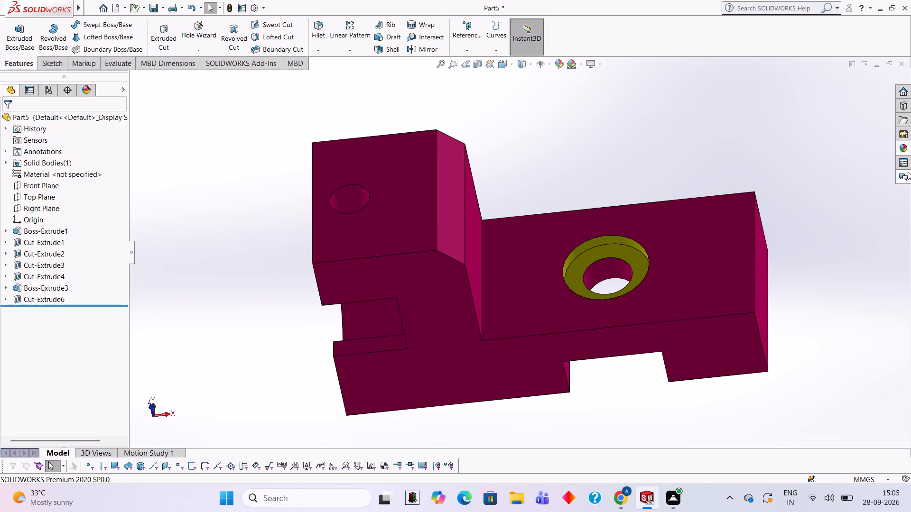
Apply the Yellow solid appearance to the 16 mm hole in the hook boss.
click(907, 149)
drag(805, 361, 361, 187)
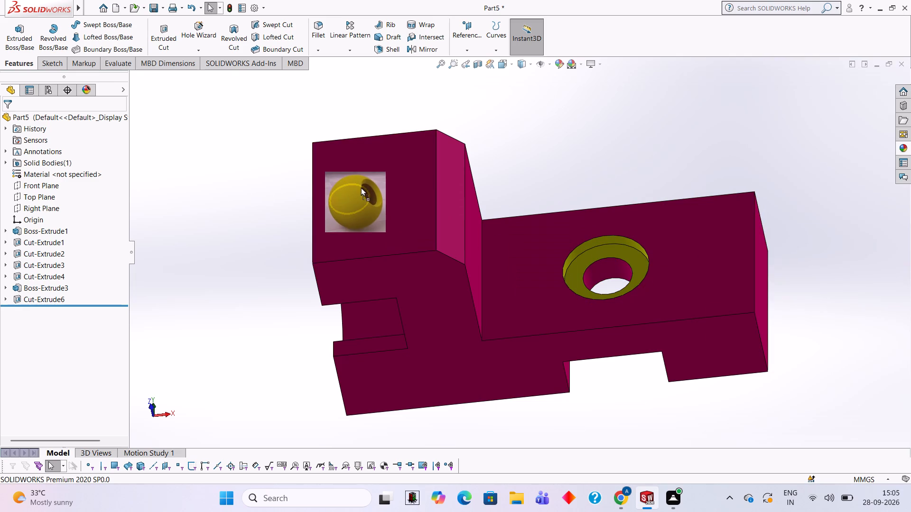
drag(361, 187, 356, 186)
click(356, 186)
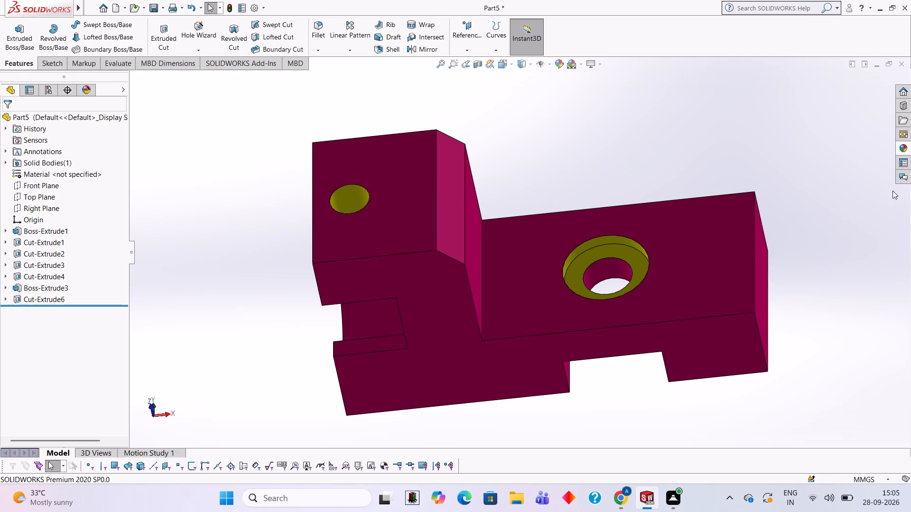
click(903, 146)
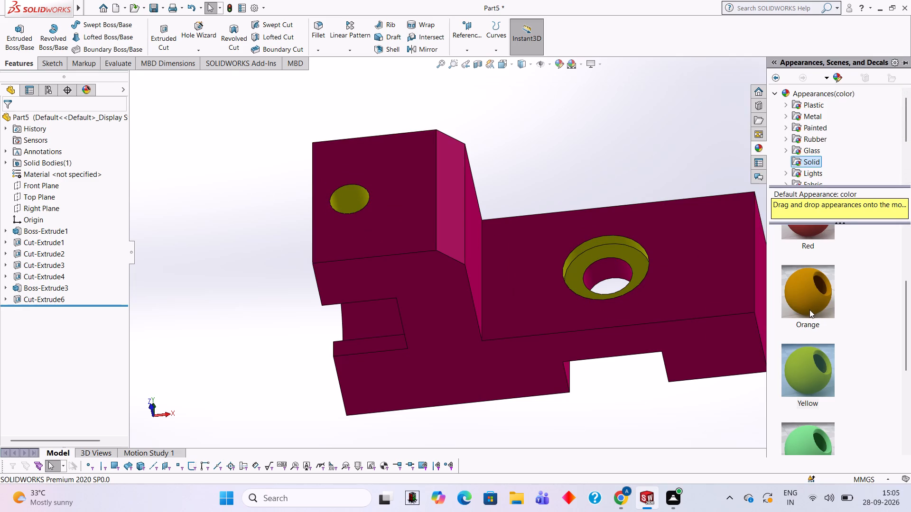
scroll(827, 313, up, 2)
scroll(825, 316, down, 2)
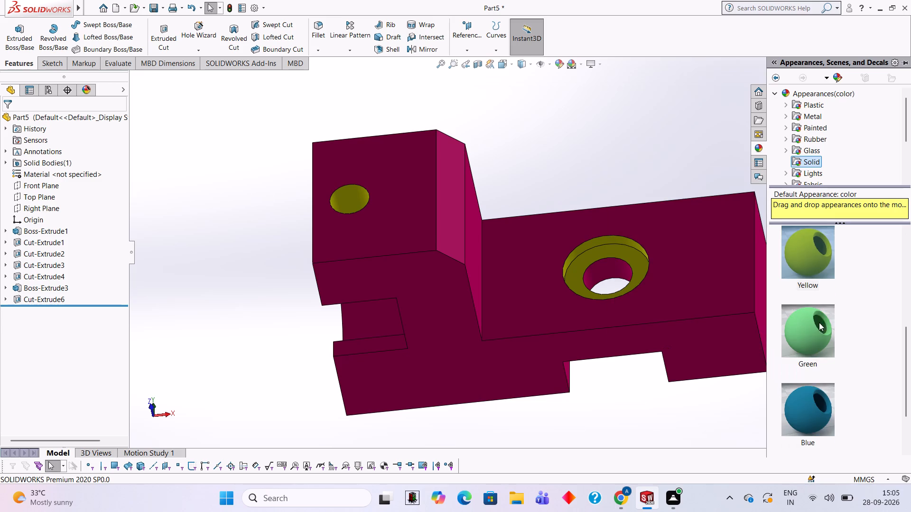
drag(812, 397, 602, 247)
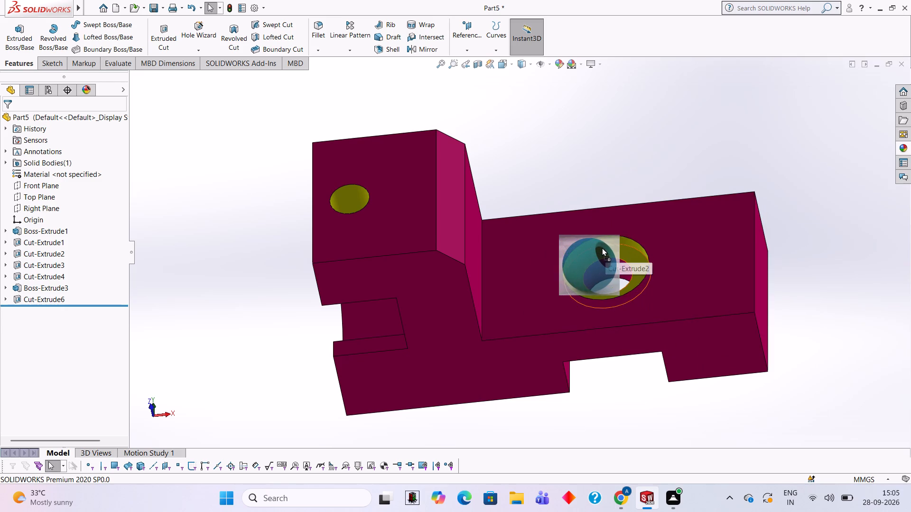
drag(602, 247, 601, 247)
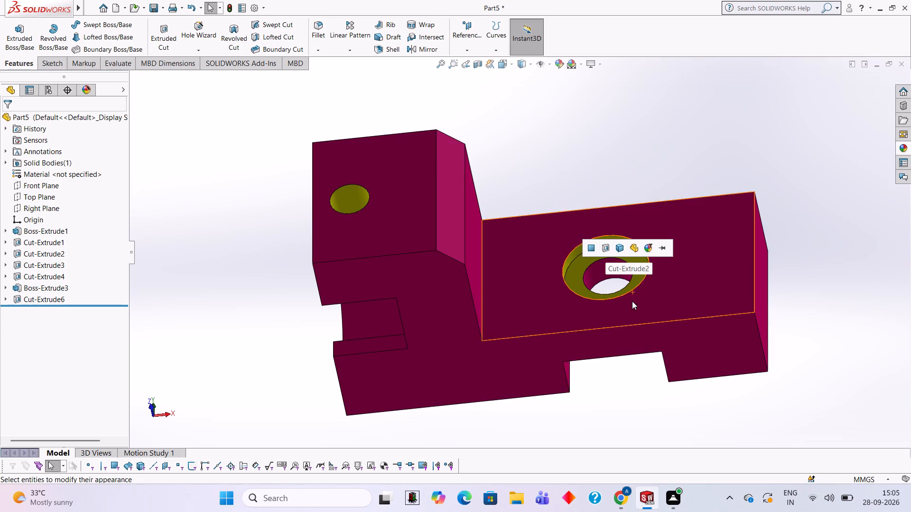
Apply the Blue solid appearance to the smaller through hole inside the counterbore.
scroll(686, 166, down, 3)
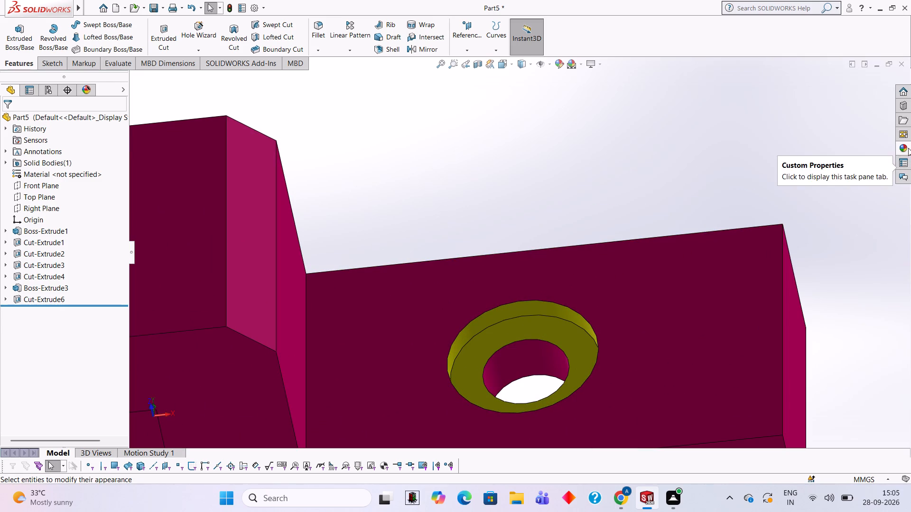
click(908, 148)
drag(803, 409, 515, 351)
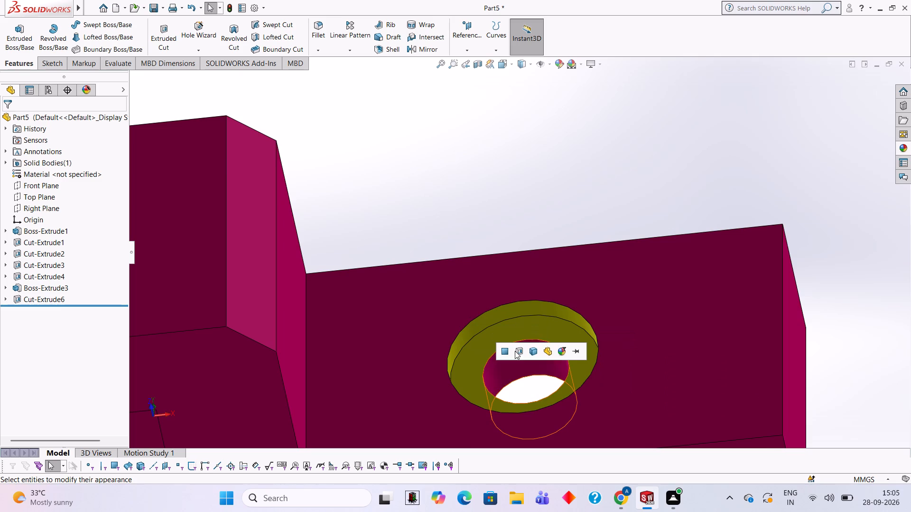
click(515, 351)
Apply the Blue solid appearance to the semicircular cut at the block's hook end.
scroll(519, 292, up, 4)
scroll(296, 244, down, 2)
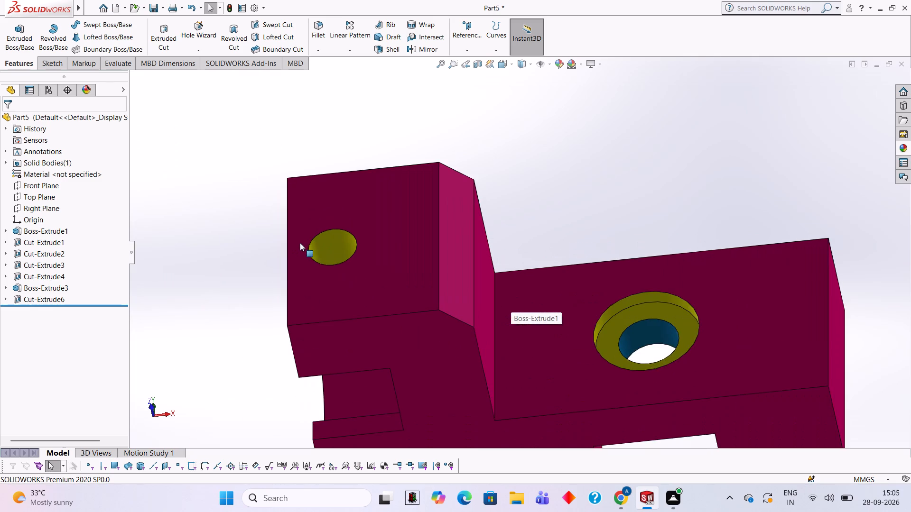
scroll(325, 263, down, 1)
scroll(625, 271, up, 2)
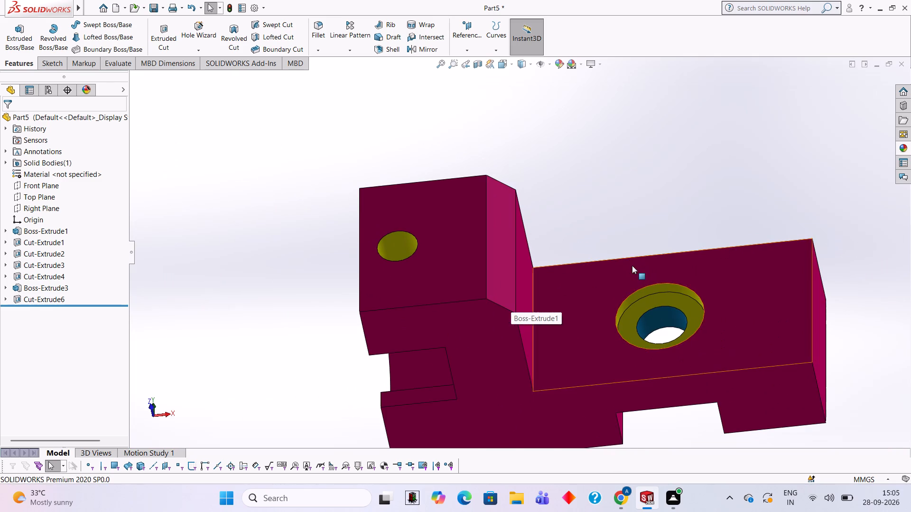
middle_drag(633, 265, 669, 312)
middle_drag(560, 217, 579, 229)
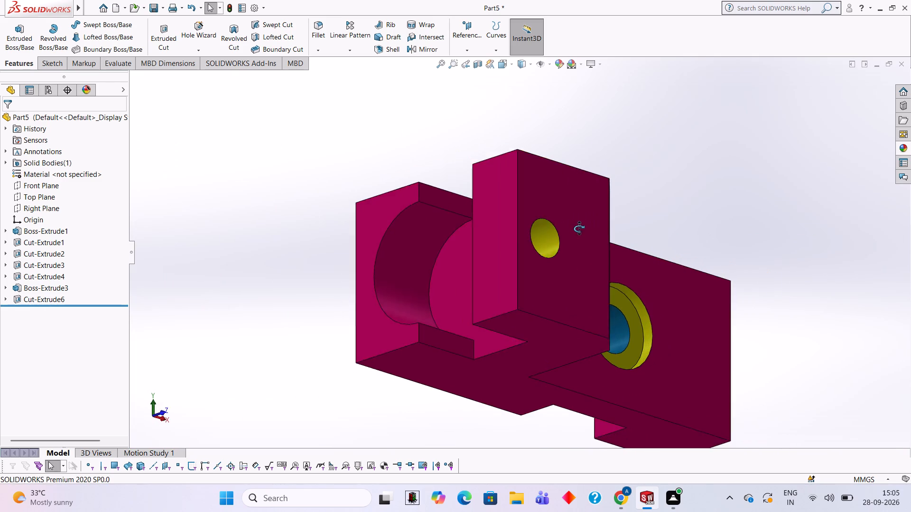
middle_drag(579, 229, 571, 228)
click(905, 150)
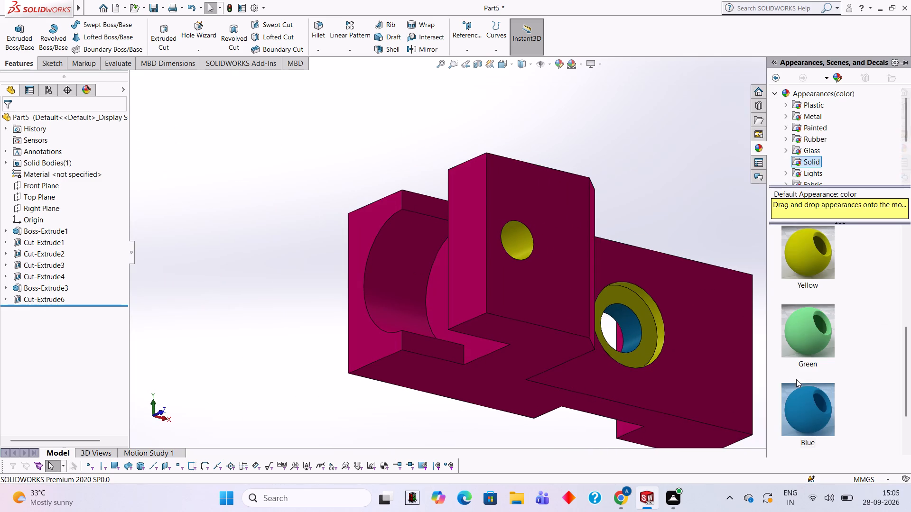
drag(803, 401, 387, 248)
click(389, 247)
Examine the coloured block from several sides, checking the end cut, hook hole and counterbored hole for remaining areas to colour.
middle_drag(676, 191, 713, 201)
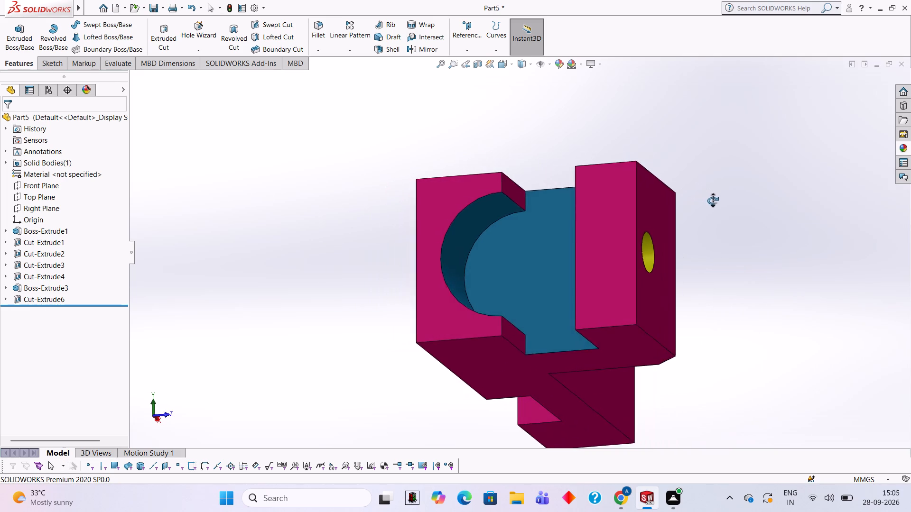
middle_drag(713, 201, 649, 148)
scroll(627, 216, up, 2)
middle_drag(623, 195, 647, 273)
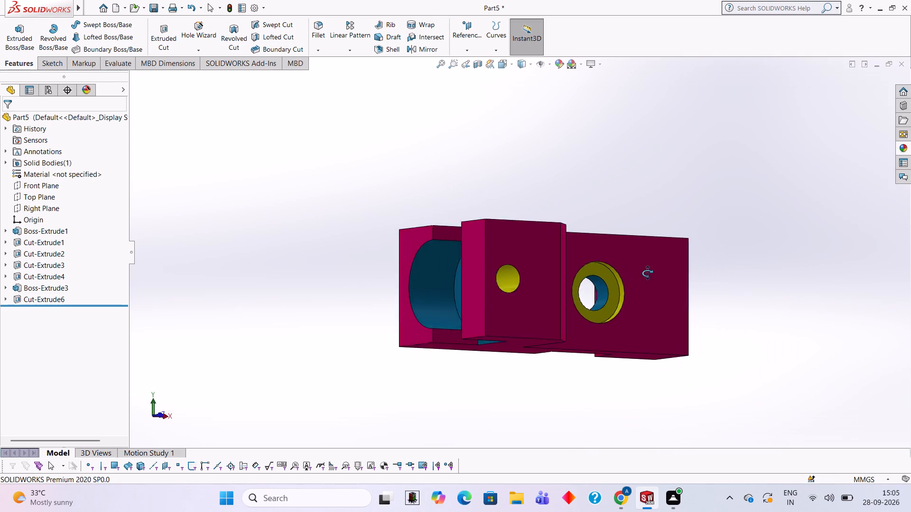
middle_drag(647, 273, 656, 279)
middle_drag(660, 165, 661, 217)
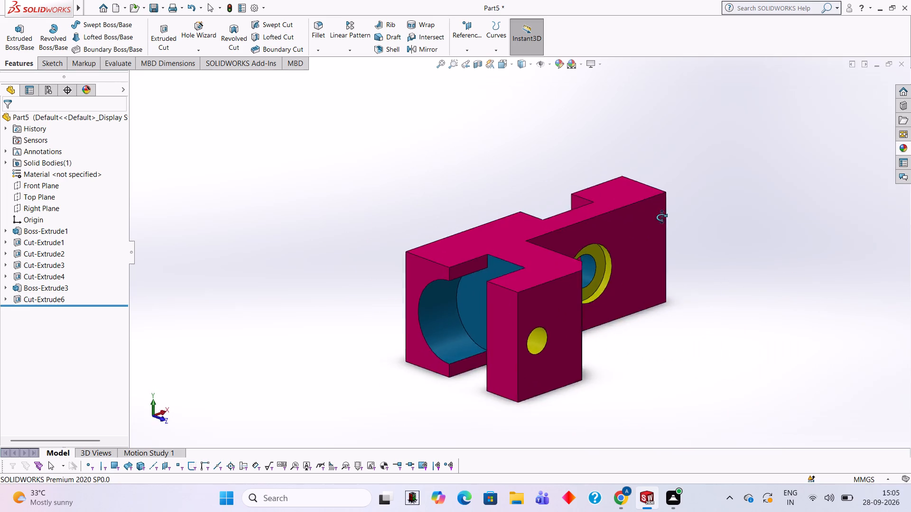
middle_drag(661, 217, 641, 178)
middle_drag(640, 216, 630, 183)
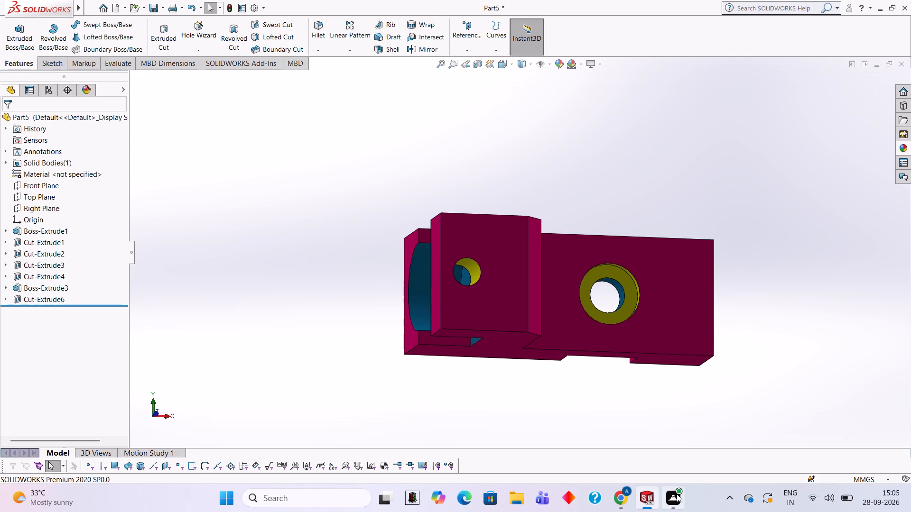
middle_drag(627, 204, 650, 156)
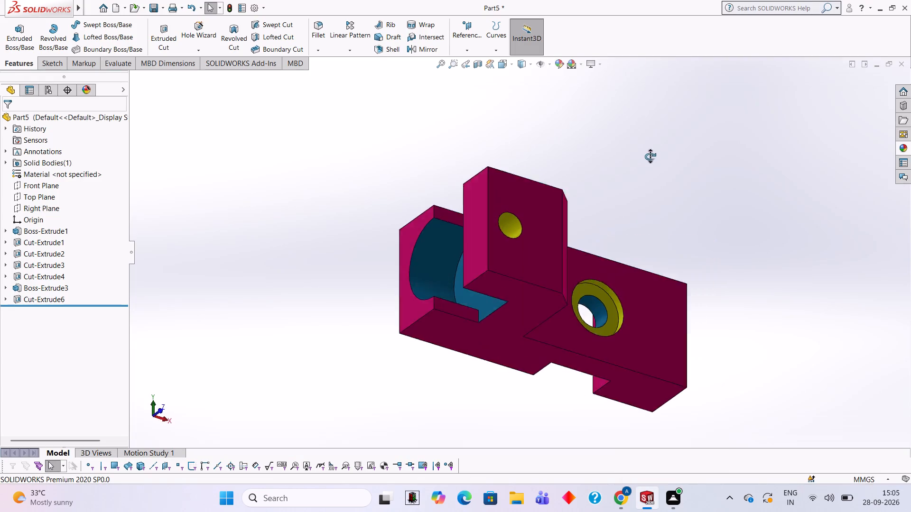
middle_drag(650, 156, 644, 156)
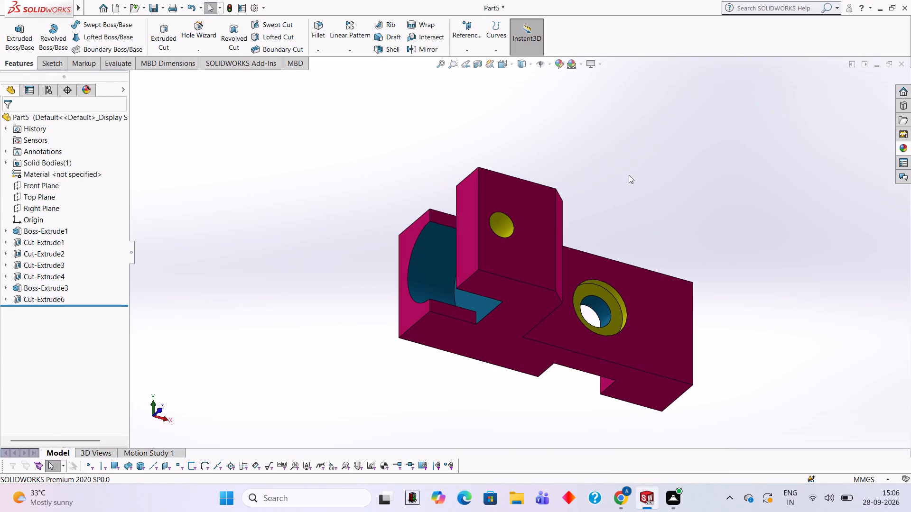
middle_drag(674, 155, 652, 196)
scroll(548, 189, down, 2)
scroll(513, 247, up, 1)
middle_drag(513, 247, 528, 209)
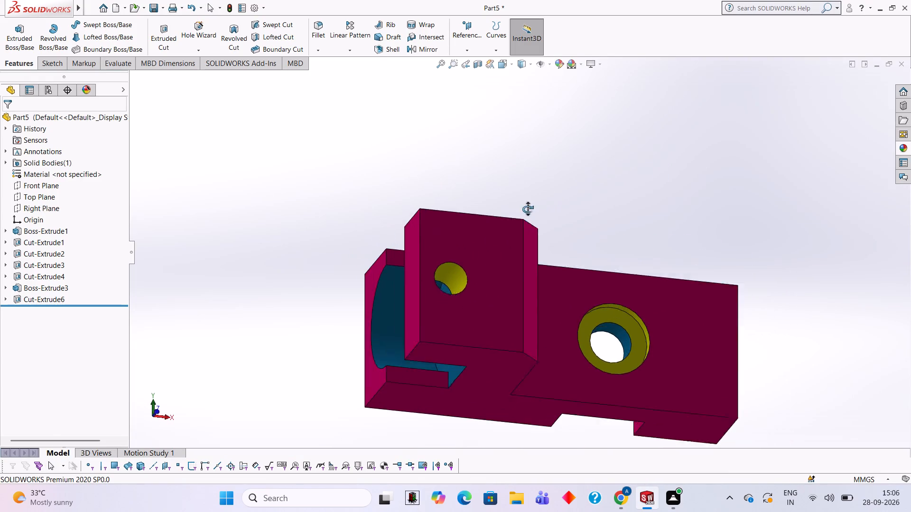
middle_drag(528, 209, 529, 197)
Apply the Green solid appearance to the hook boss.
click(904, 151)
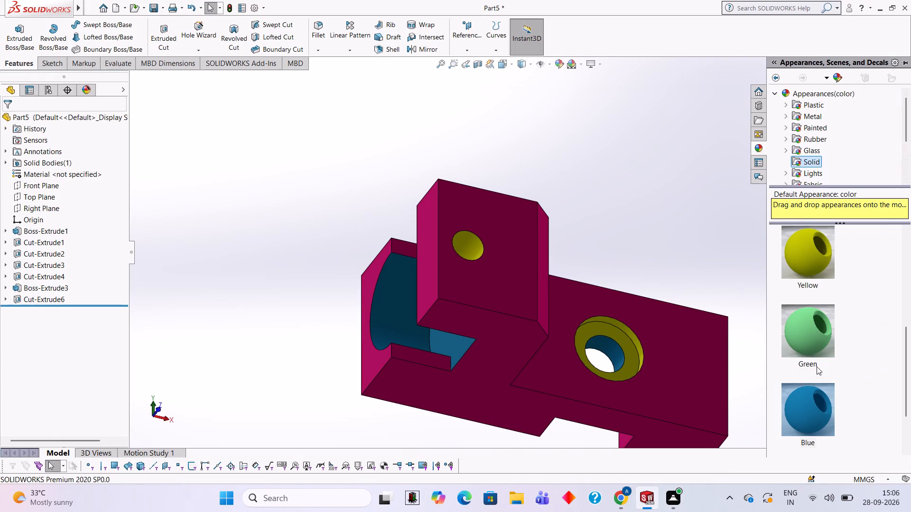
scroll(818, 366, up, 1)
scroll(831, 358, down, 1)
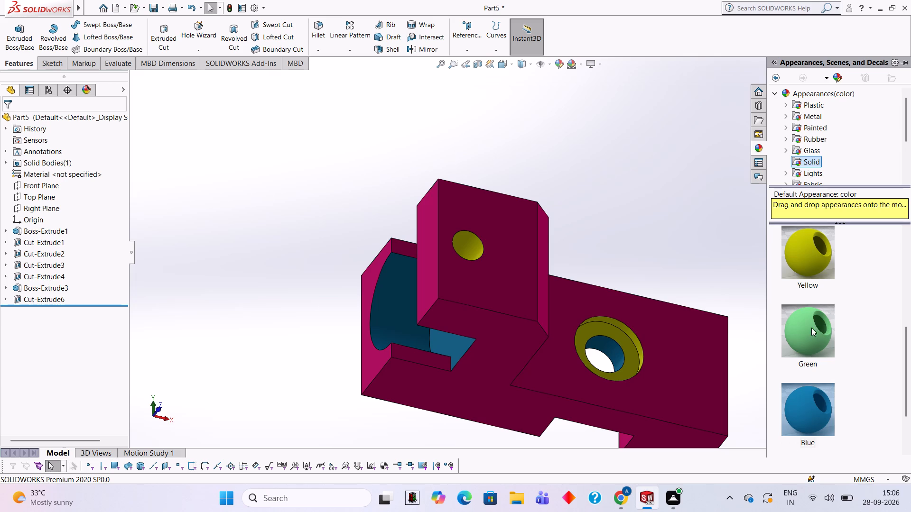
drag(809, 330, 499, 283)
click(499, 283)
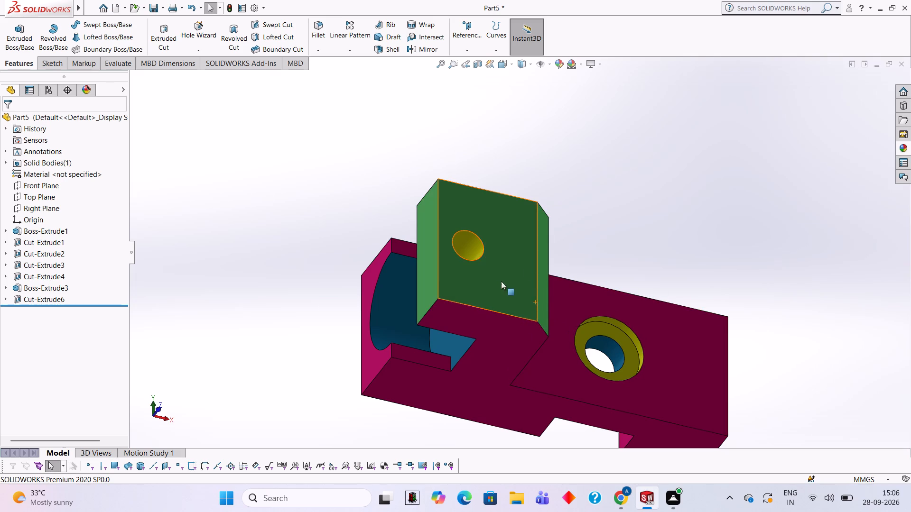
Examine the block from all sides, checking the colours of the hook boss, notch, end cut and both holes.
middle_drag(619, 241, 762, 351)
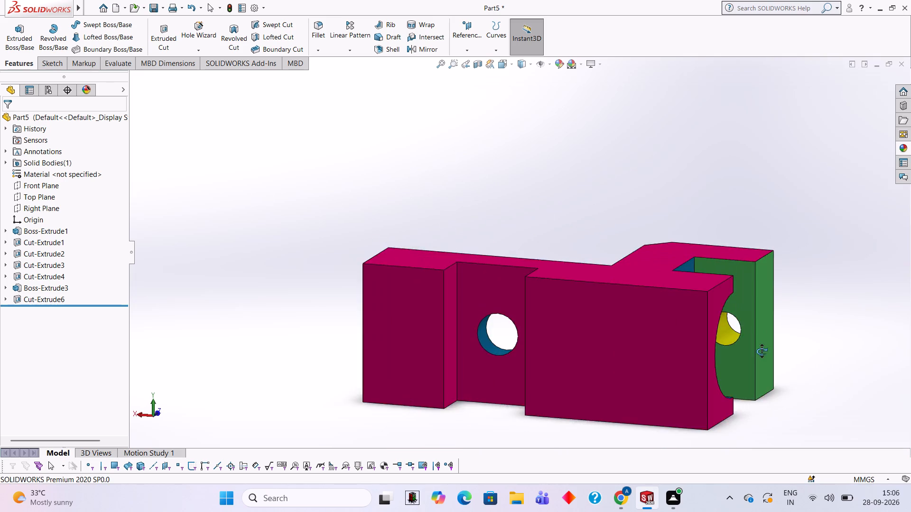
middle_drag(762, 351, 565, 293)
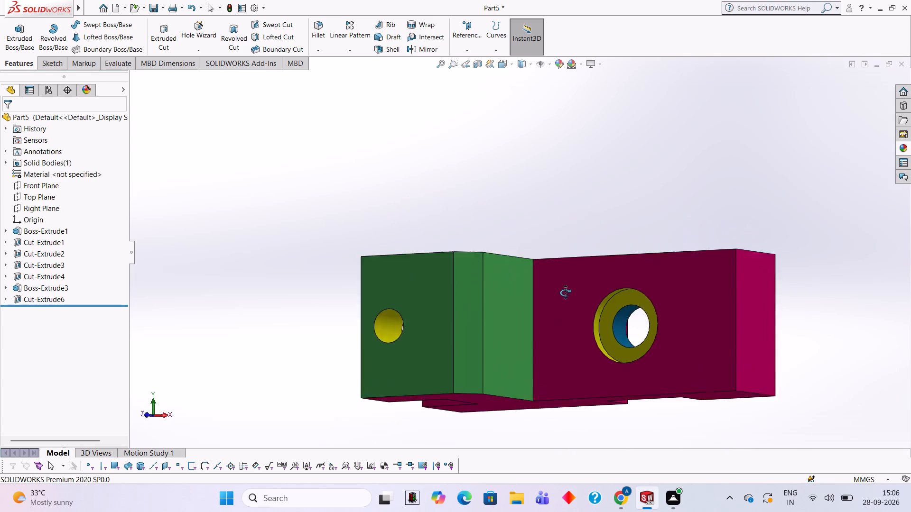
middle_drag(565, 293, 591, 194)
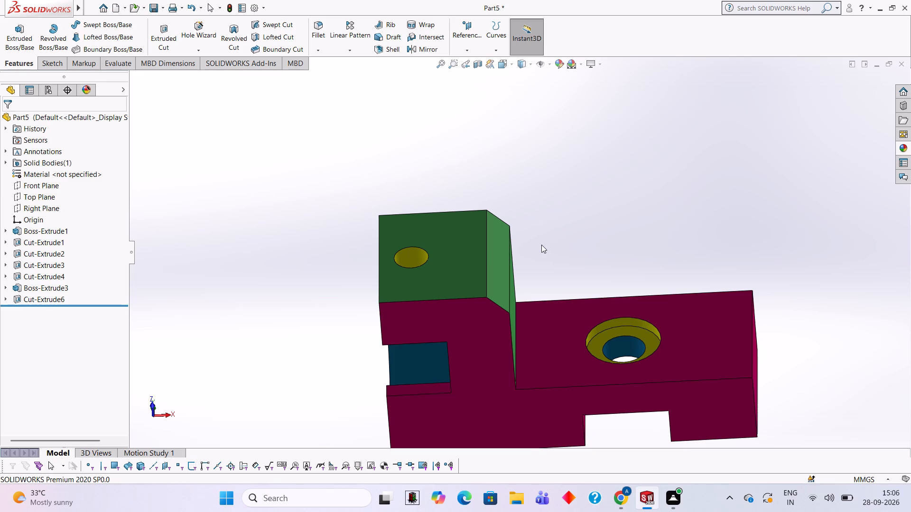
scroll(559, 270, down, 1)
middle_drag(590, 250, 595, 187)
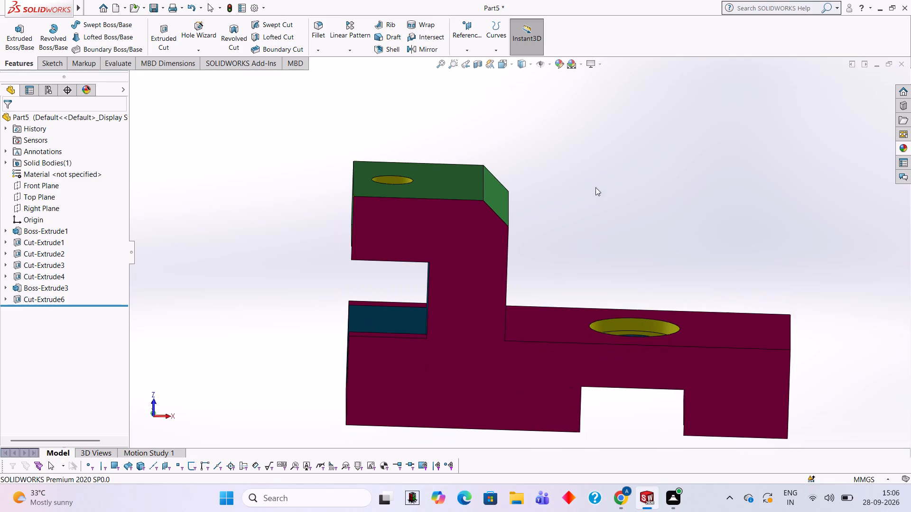
middle_drag(569, 225, 568, 296)
scroll(535, 229, down, 1)
middle_drag(547, 183, 548, 274)
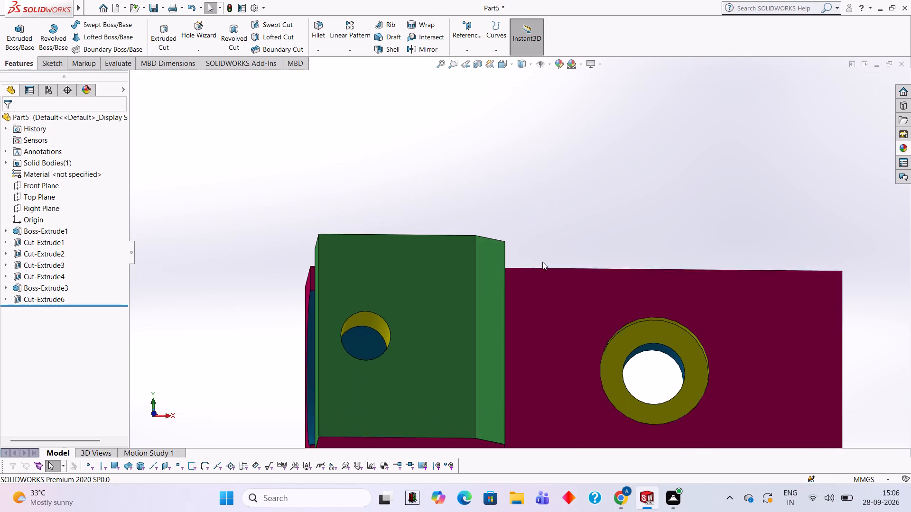
scroll(542, 253, up, 3)
middle_drag(547, 235, 548, 185)
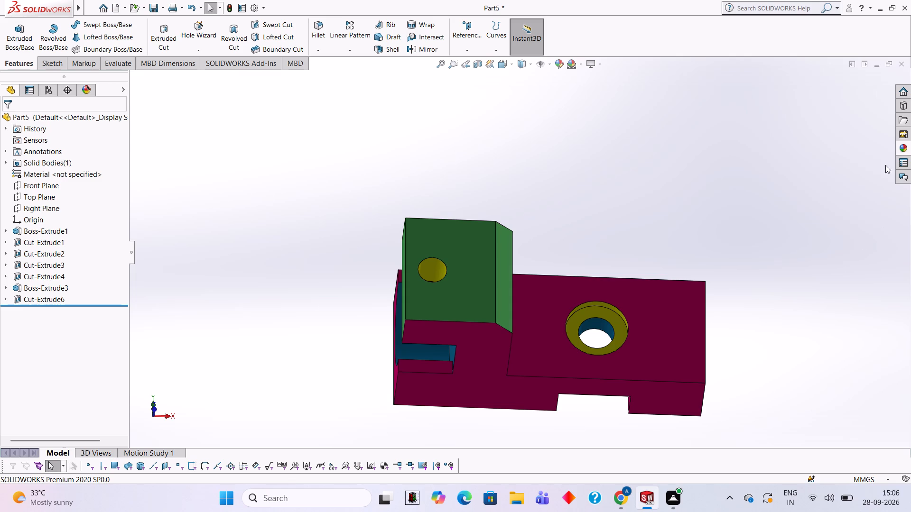
Apply the Yellow solid appearance to the rectangular notch cut across the block's underside.
click(898, 148)
scroll(808, 325, down, 2)
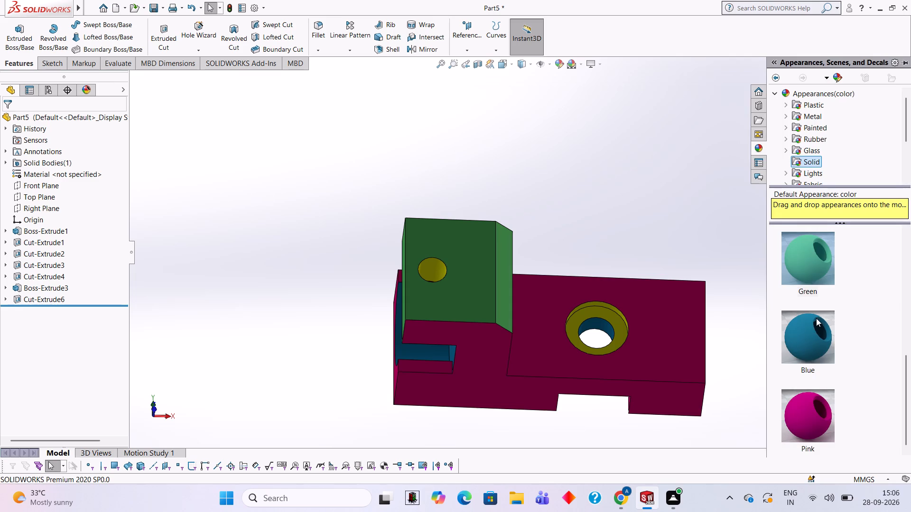
scroll(816, 318, up, 3)
scroll(814, 317, down, 1)
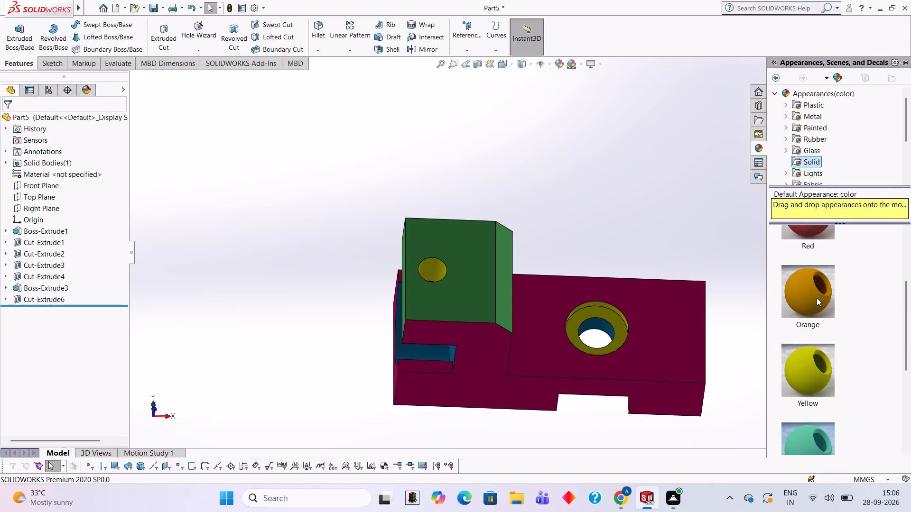
scroll(816, 301, up, 2)
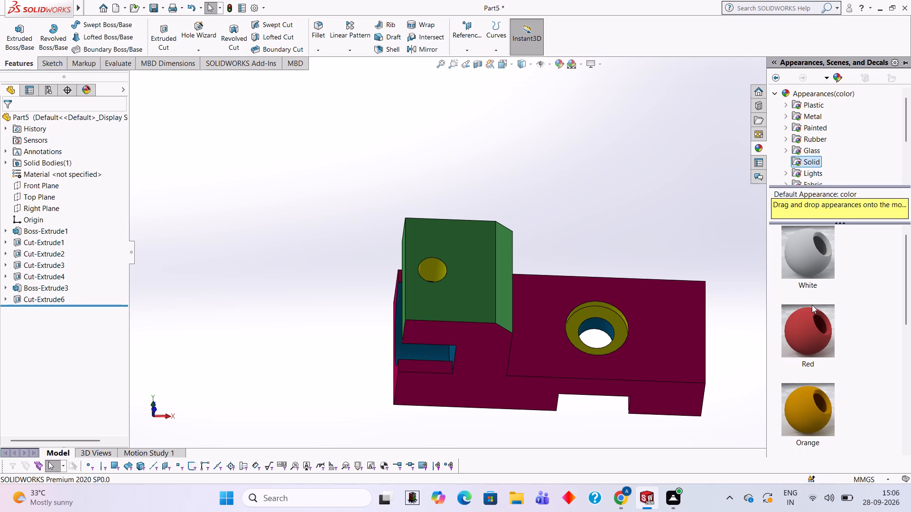
middle_drag(640, 328, 553, 204)
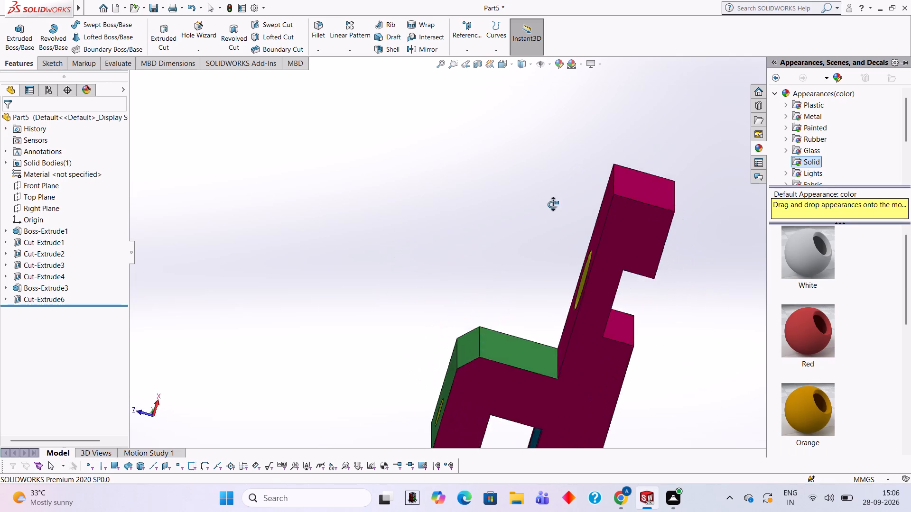
middle_drag(553, 204, 512, 263)
scroll(797, 326, down, 2)
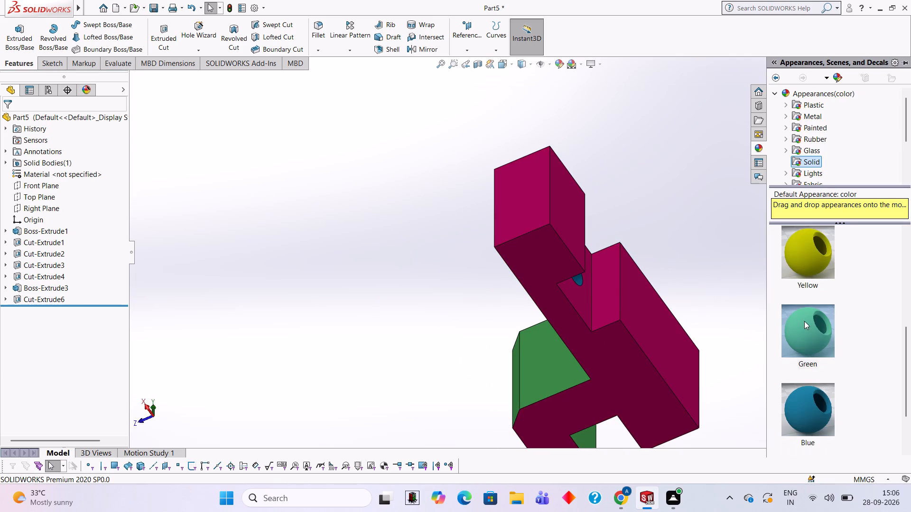
drag(818, 263, 608, 307)
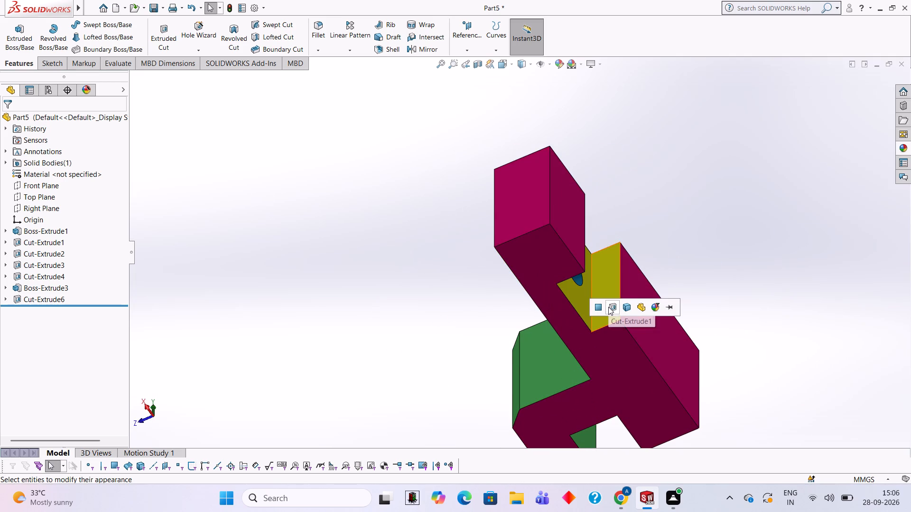
click(608, 307)
Examine the coloured block from several angles, checking the notch, hook boss, end cut and holes.
scroll(669, 277, up, 2)
middle_drag(687, 277, 813, 298)
scroll(750, 279, down, 1)
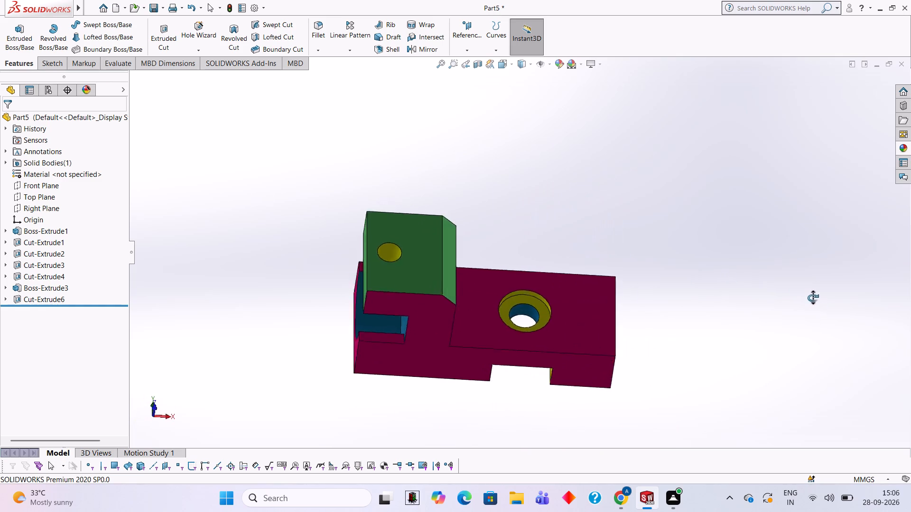
middle_drag(813, 298, 812, 234)
scroll(621, 323, up, 1)
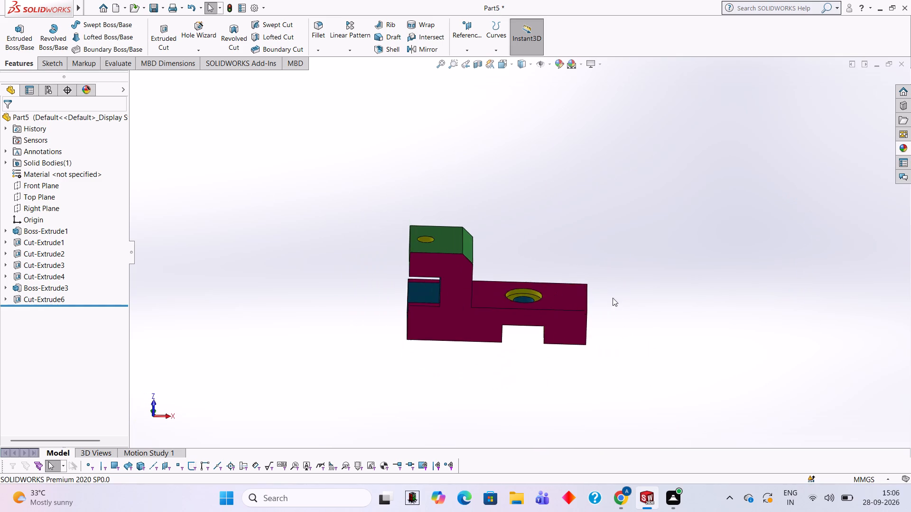
scroll(613, 298, up, 1)
middle_drag(616, 307, 642, 389)
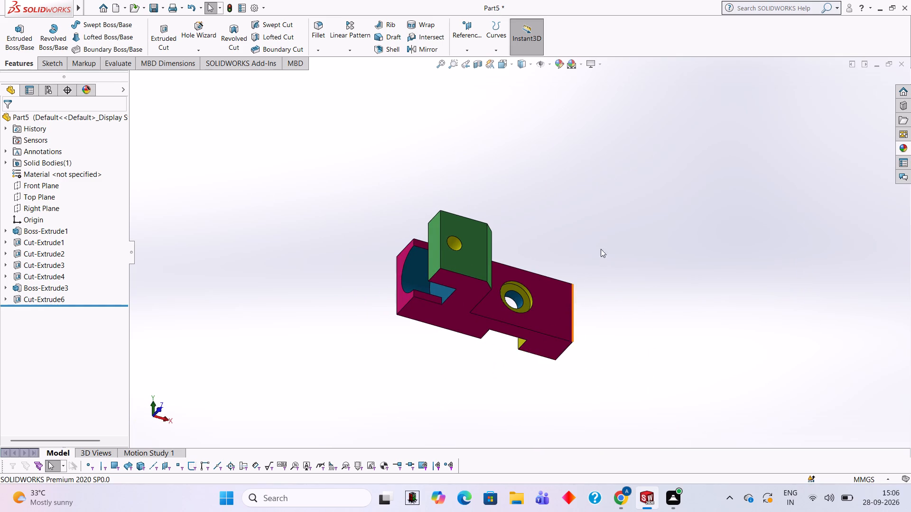
middle_drag(606, 251, 576, 226)
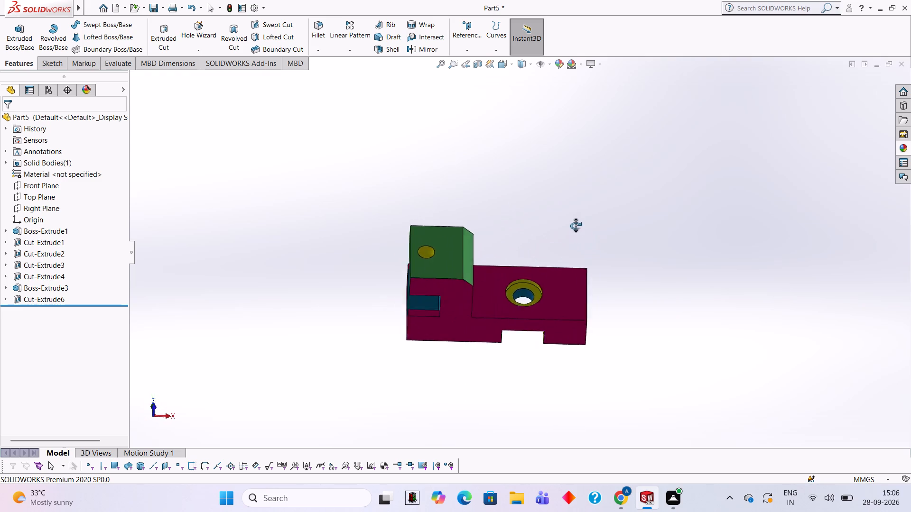
middle_drag(576, 226, 562, 249)
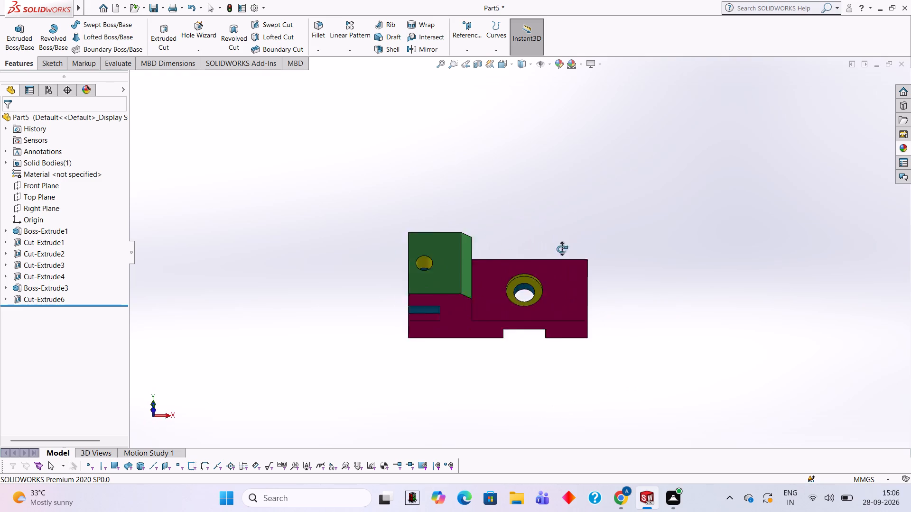
middle_drag(562, 249, 548, 217)
scroll(412, 338, down, 1)
middle_drag(409, 347, 388, 271)
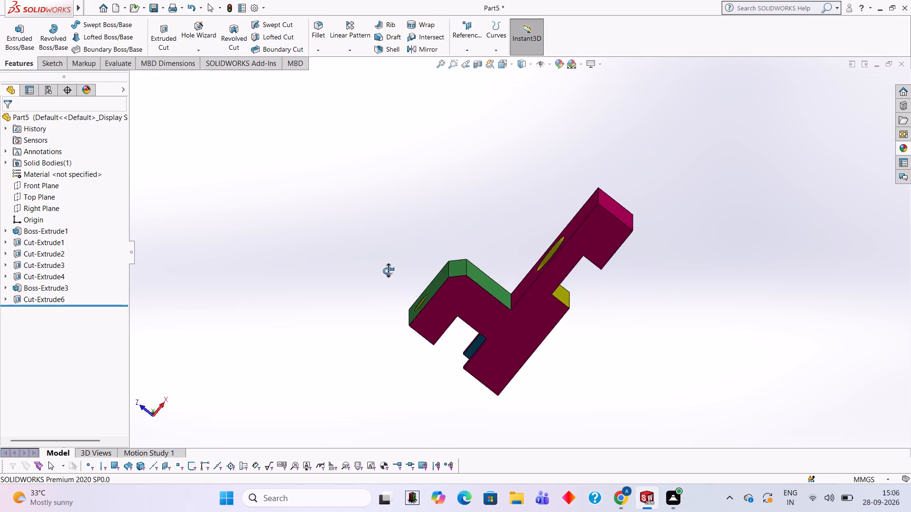
middle_drag(388, 271, 428, 305)
scroll(363, 214, down, 1)
middle_drag(409, 347, 400, 362)
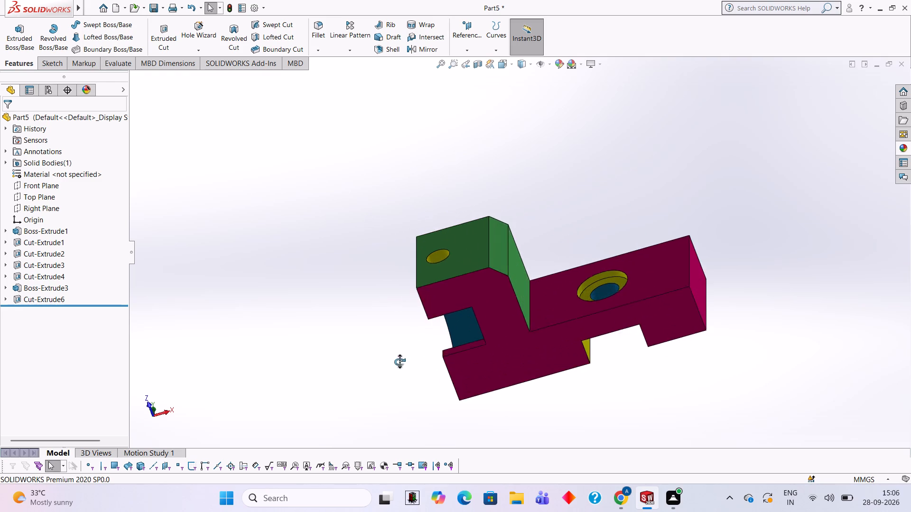
middle_drag(400, 362, 406, 388)
scroll(420, 345, up, 1)
scroll(418, 284, down, 1)
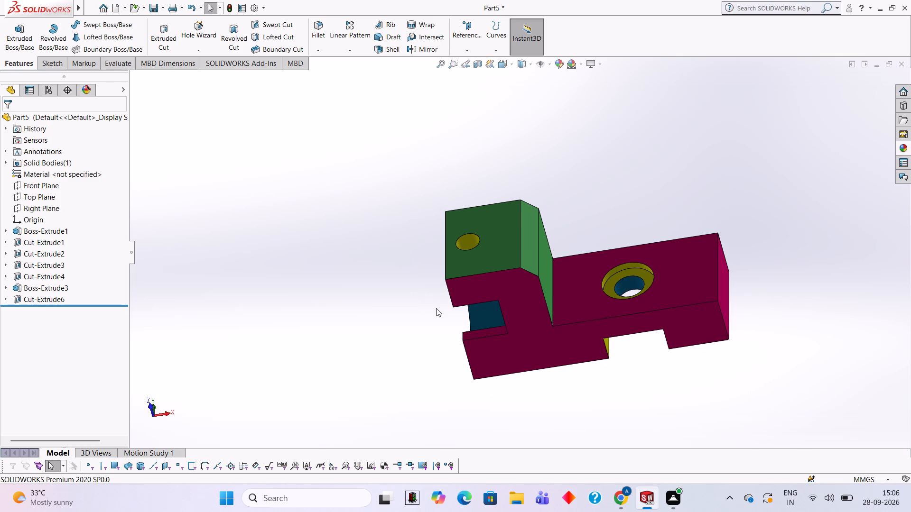
scroll(554, 337, down, 1)
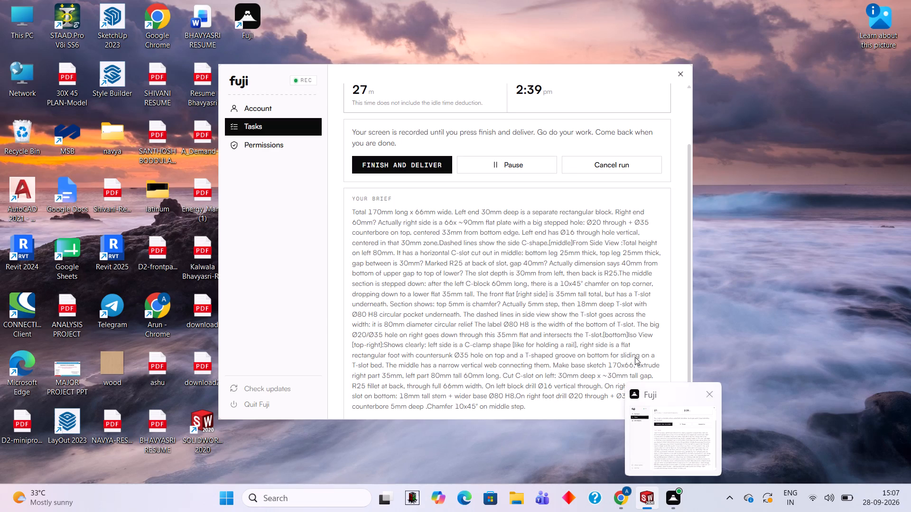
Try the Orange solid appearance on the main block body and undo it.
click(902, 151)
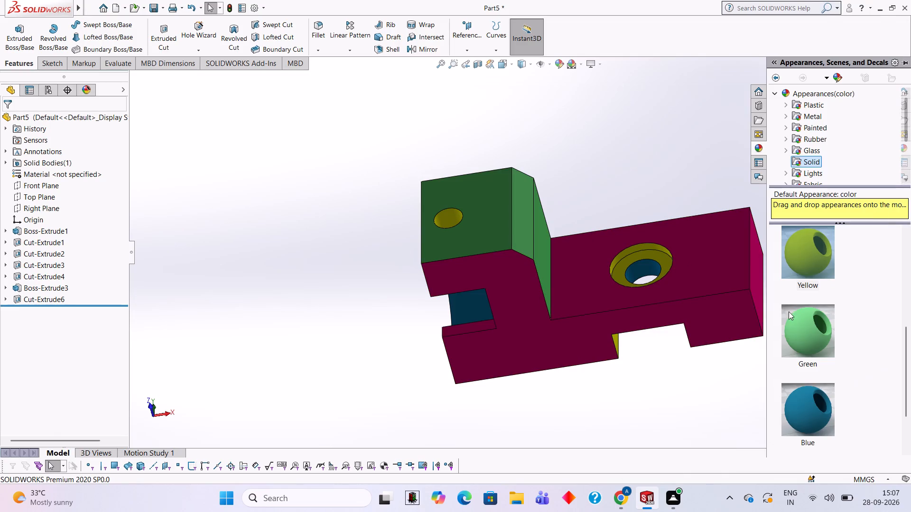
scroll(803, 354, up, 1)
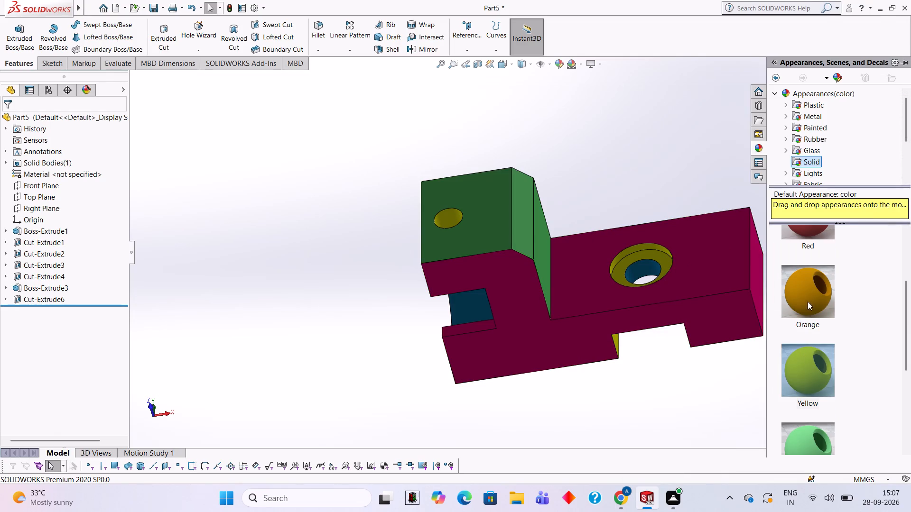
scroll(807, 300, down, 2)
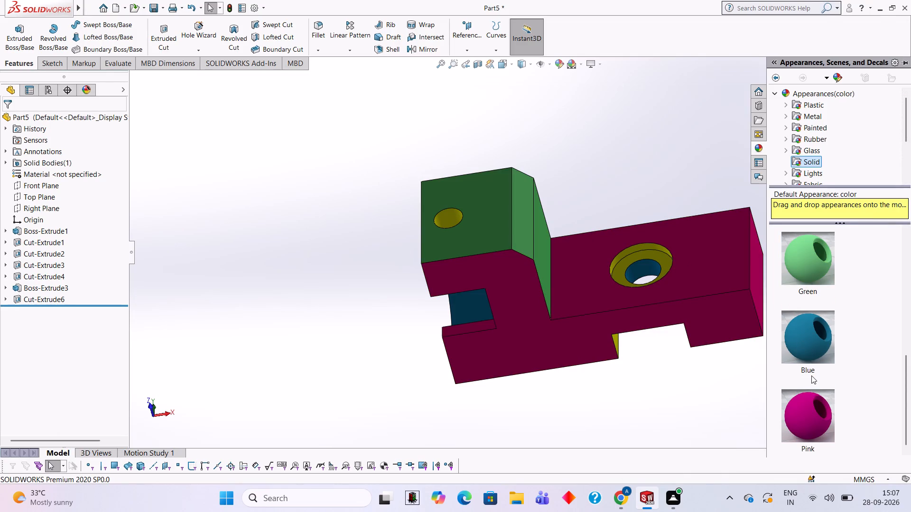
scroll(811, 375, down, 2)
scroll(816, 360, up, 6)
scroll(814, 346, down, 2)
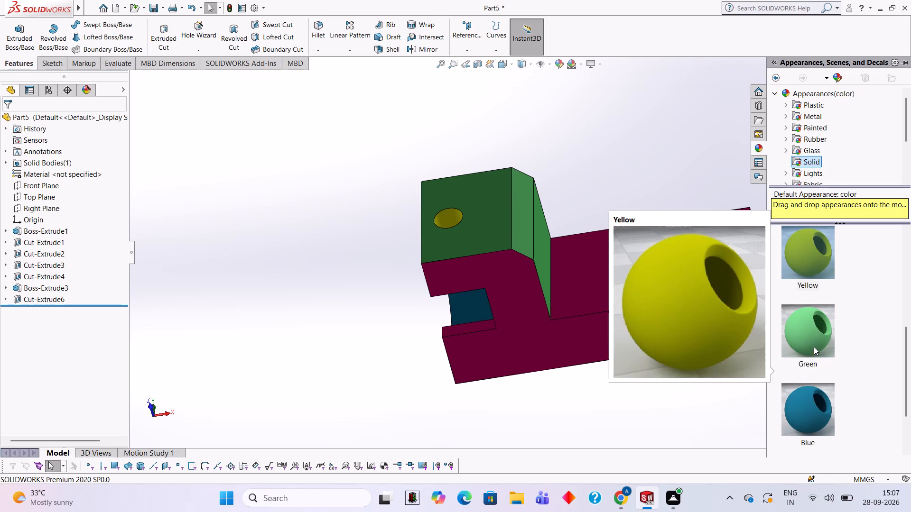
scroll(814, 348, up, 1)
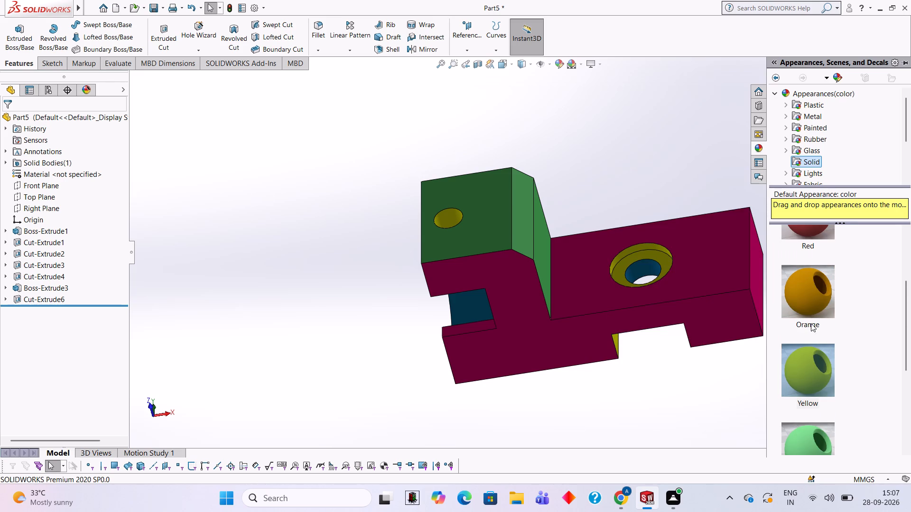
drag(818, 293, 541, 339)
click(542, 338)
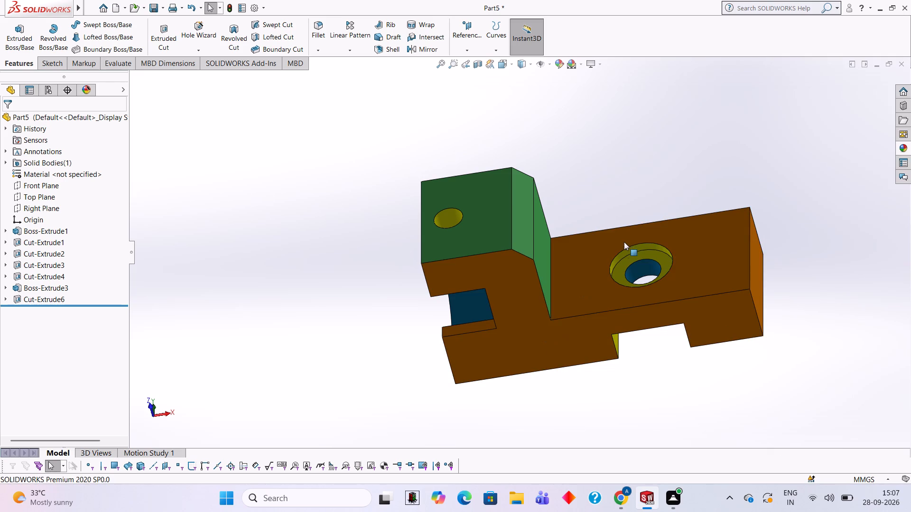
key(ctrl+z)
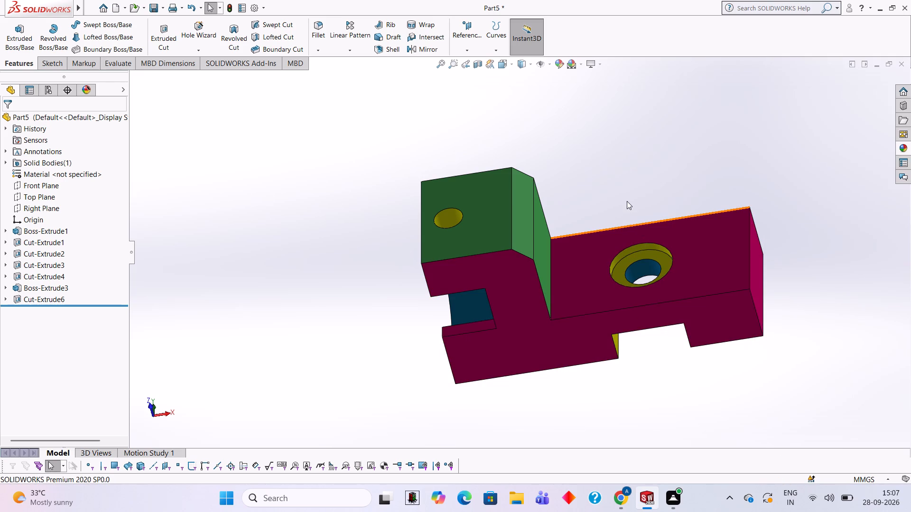
Examine the finished block from all sides, checking the colours of the body, hook boss, notch, end cut and holes.
middle_drag(641, 209, 723, 351)
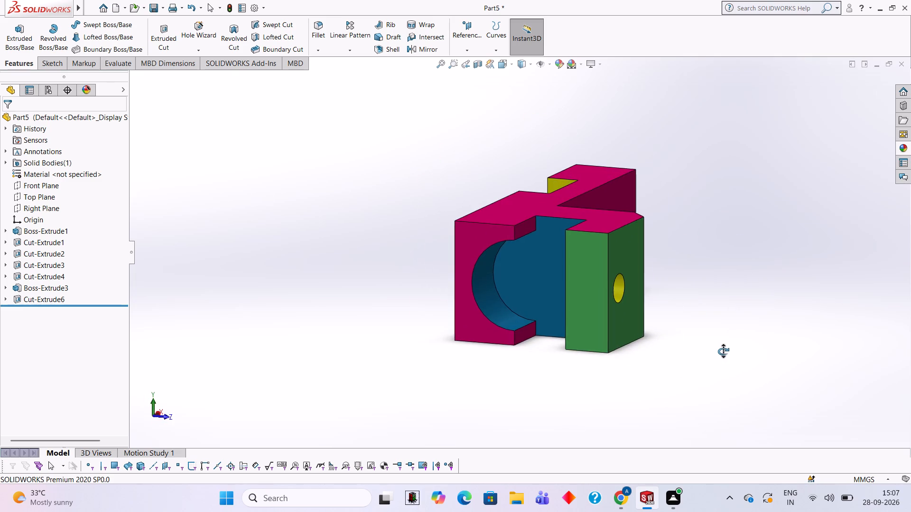
middle_drag(723, 351, 702, 198)
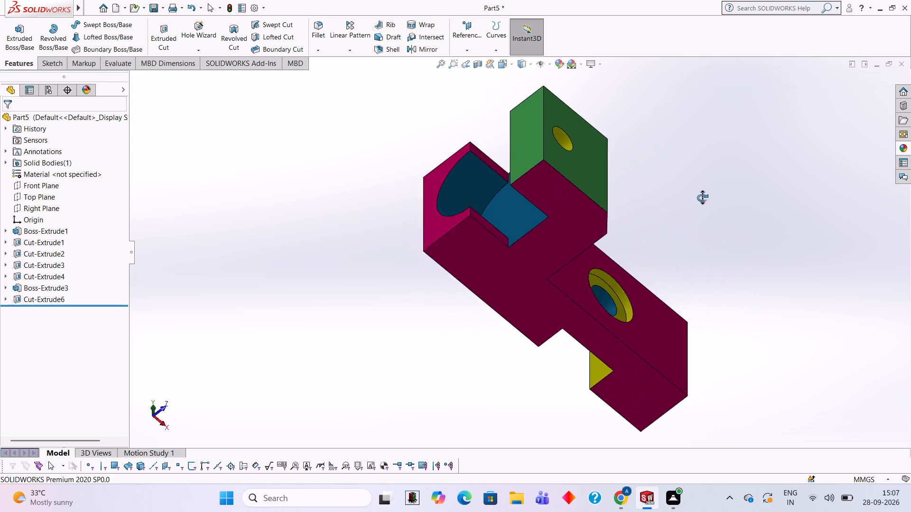
middle_drag(702, 198, 740, 250)
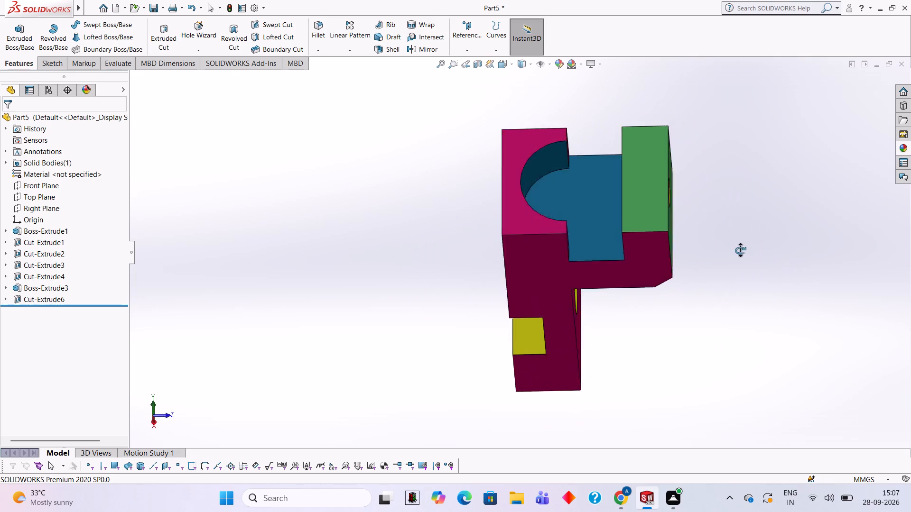
middle_drag(740, 250, 650, 207)
scroll(650, 191, up, 1)
middle_drag(642, 179, 634, 141)
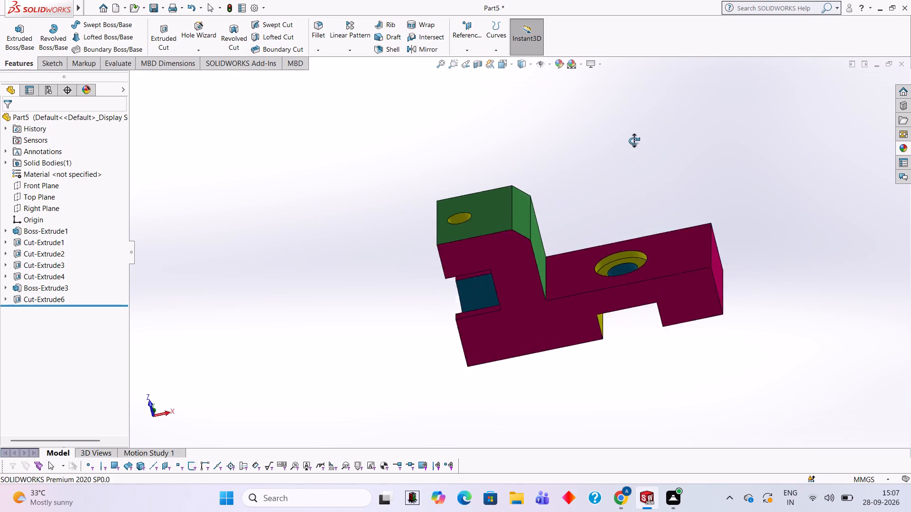
middle_drag(634, 141, 651, 168)
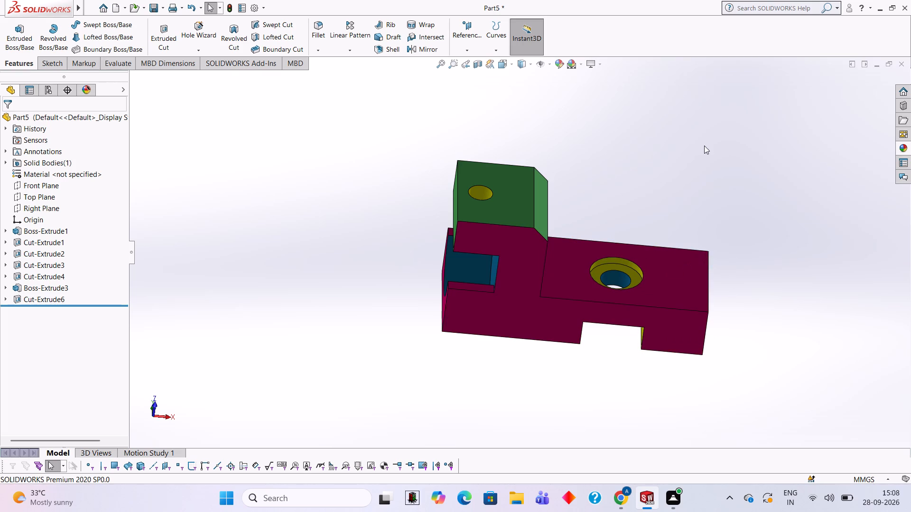
middle_drag(702, 132, 722, 201)
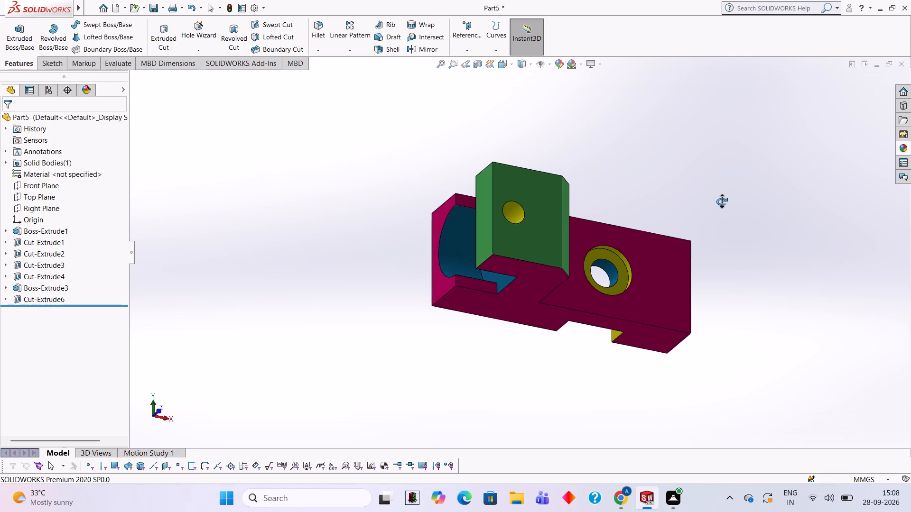
middle_drag(722, 201, 718, 186)
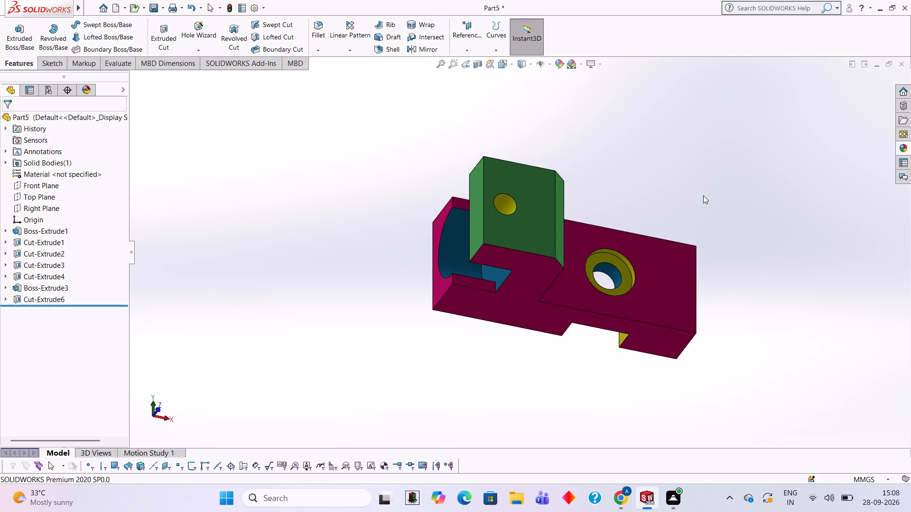
scroll(703, 205, down, 1)
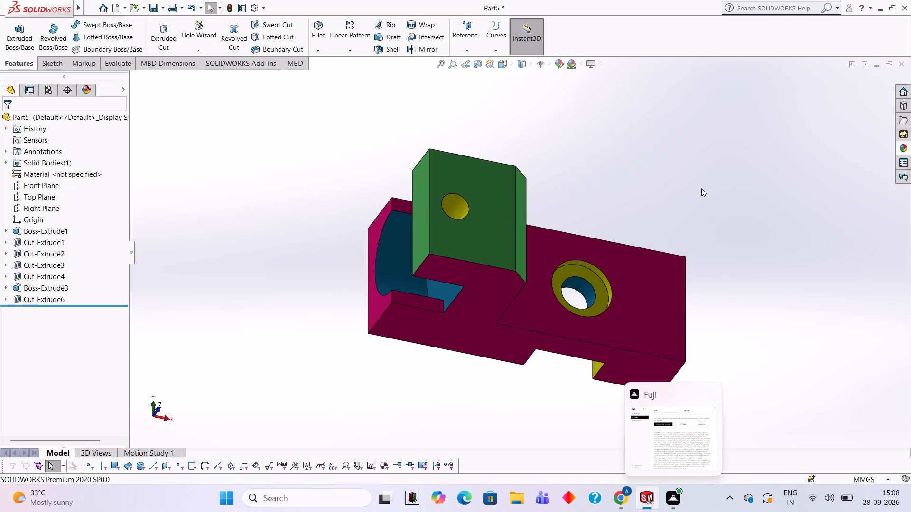
middle_drag(701, 188, 717, 234)
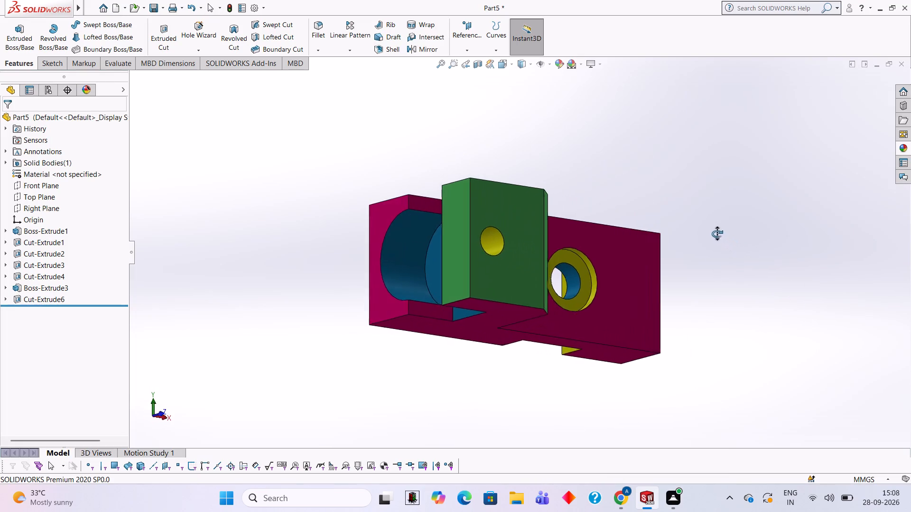
middle_drag(717, 234, 698, 165)
middle_drag(659, 223, 658, 223)
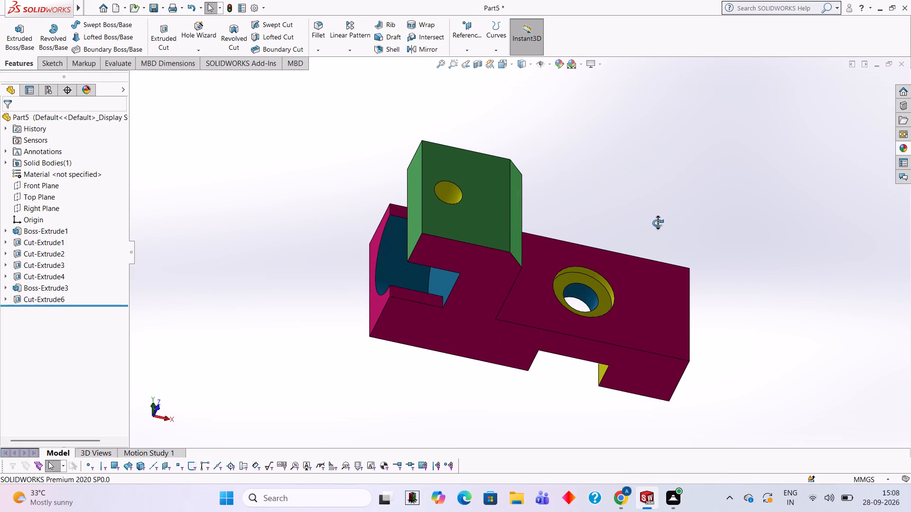
middle_drag(658, 223, 654, 202)
middle_drag(603, 204, 648, 248)
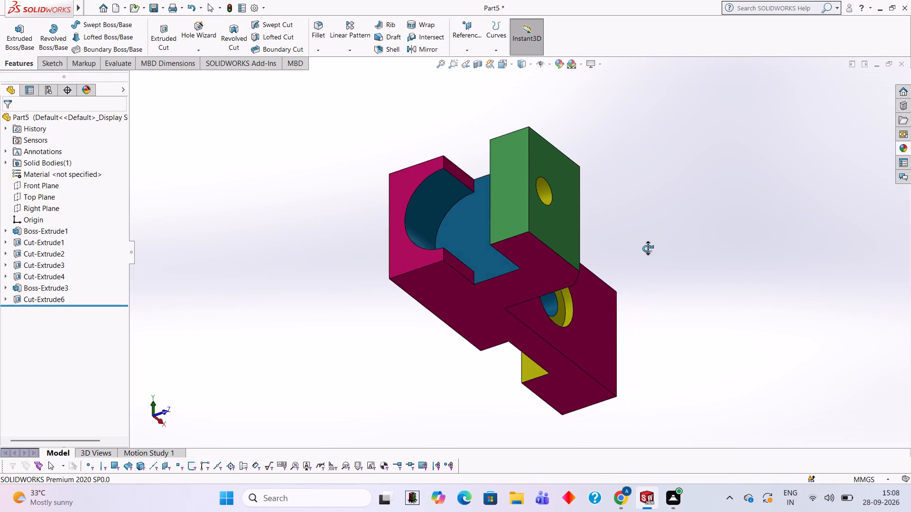
middle_drag(648, 248, 625, 219)
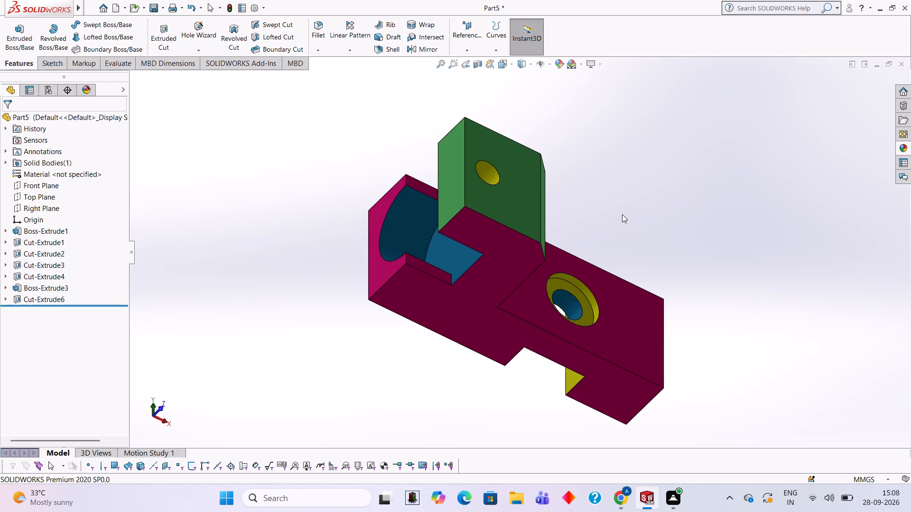
middle_drag(622, 214, 645, 227)
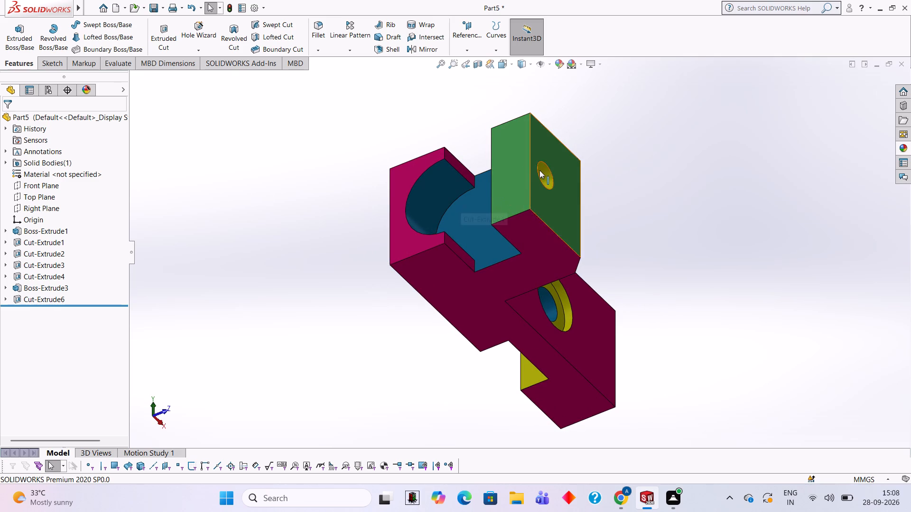
Apply the Green solid appearance to only the narrow upper inner face beside the semicircular end cut.
scroll(474, 196, down, 5)
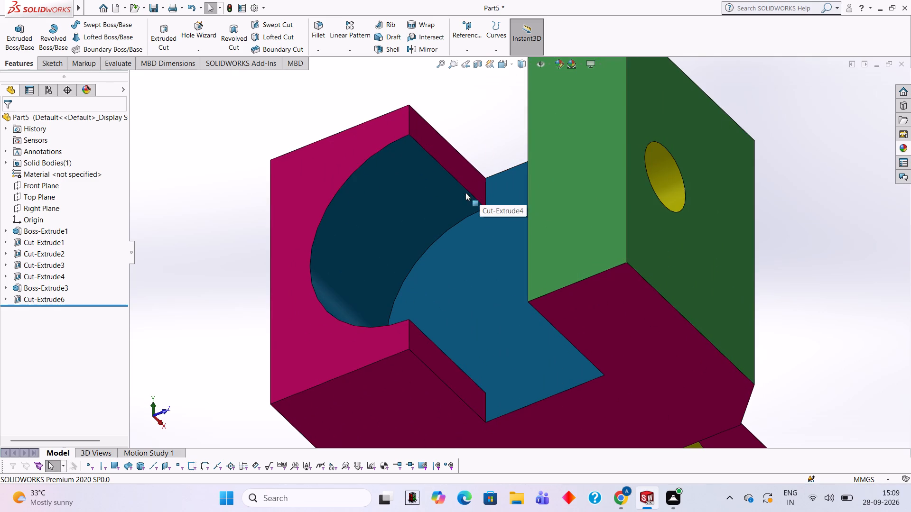
click(907, 150)
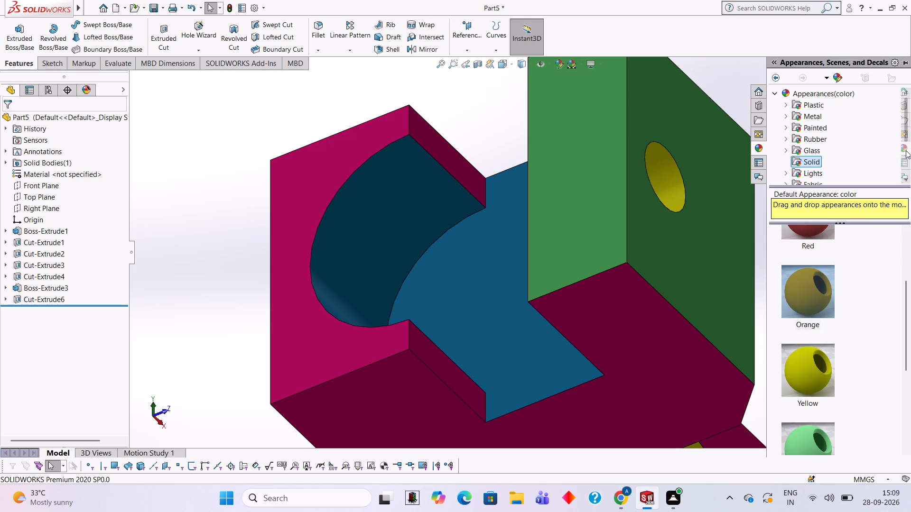
drag(821, 446, 445, 135)
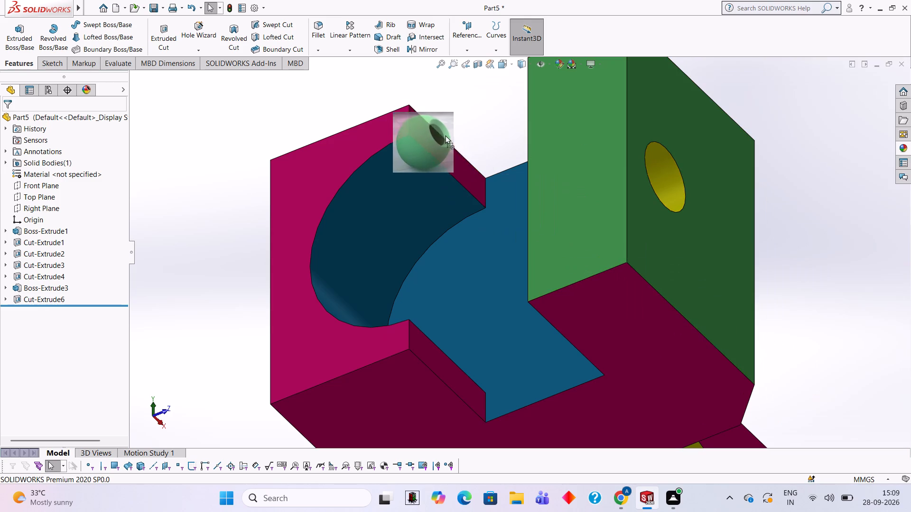
drag(445, 135, 463, 131)
scroll(466, 146, down, 3)
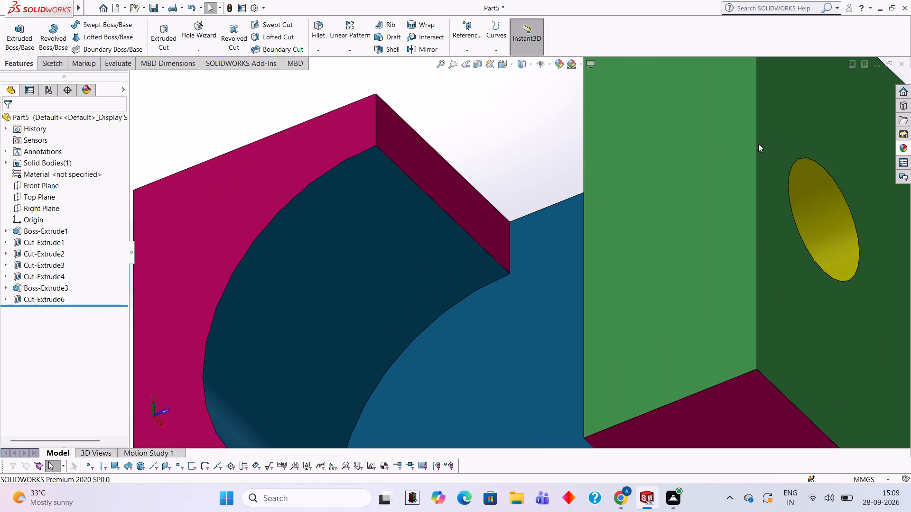
click(902, 146)
drag(805, 407, 699, 337)
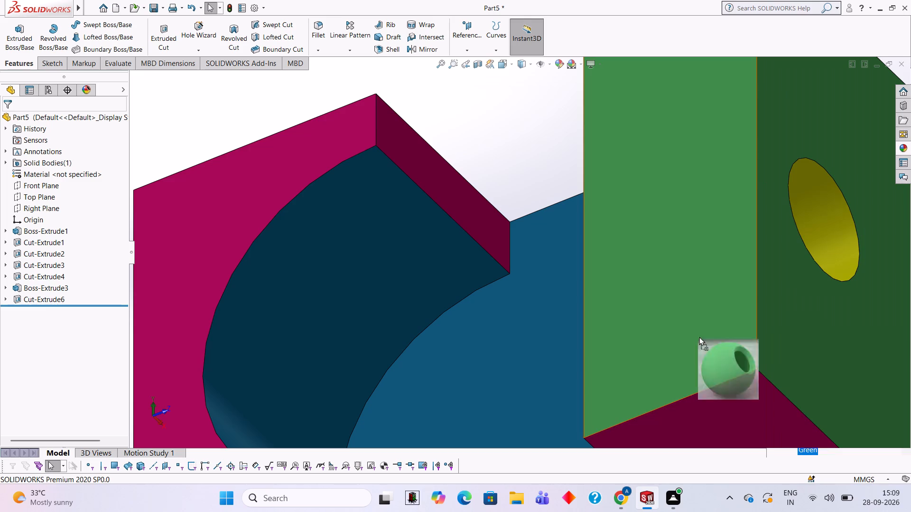
drag(699, 337, 413, 153)
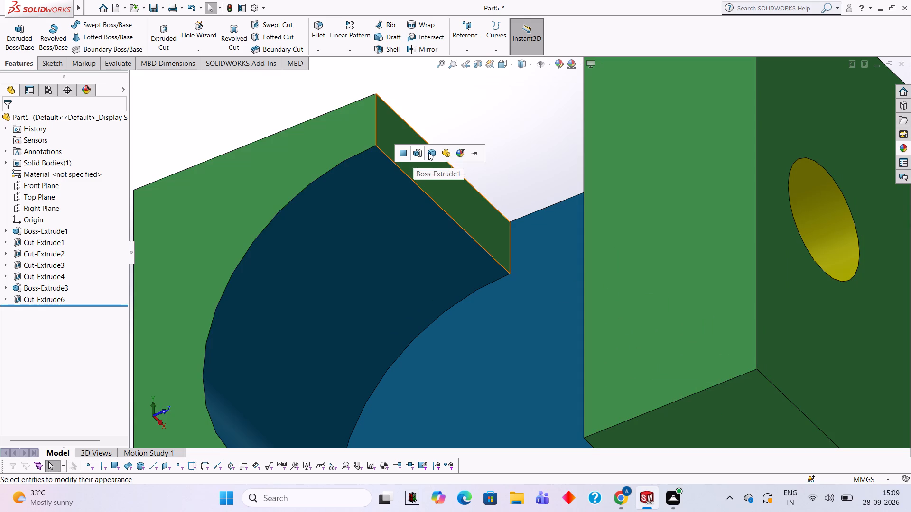
click(401, 157)
Apply the Green solid appearance to only the matching narrow lower inner face beside the semicircular end cut.
scroll(516, 165, up, 2)
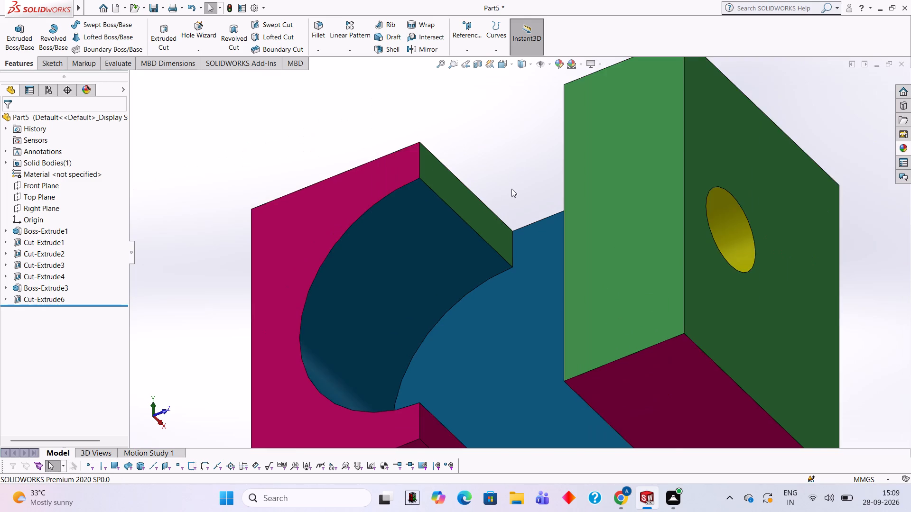
scroll(493, 221, up, 3)
scroll(474, 284, down, 1)
scroll(490, 413, down, 2)
scroll(505, 376, down, 1)
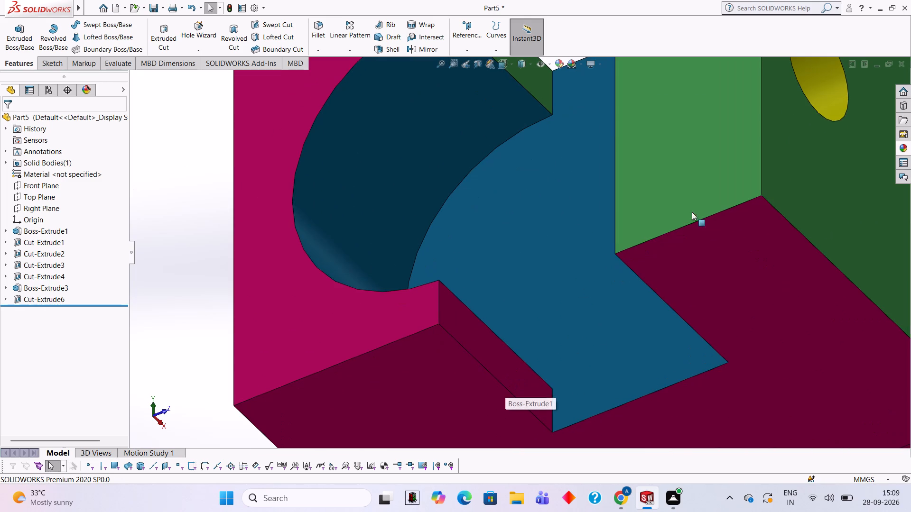
click(900, 151)
drag(814, 408, 483, 324)
click(483, 324)
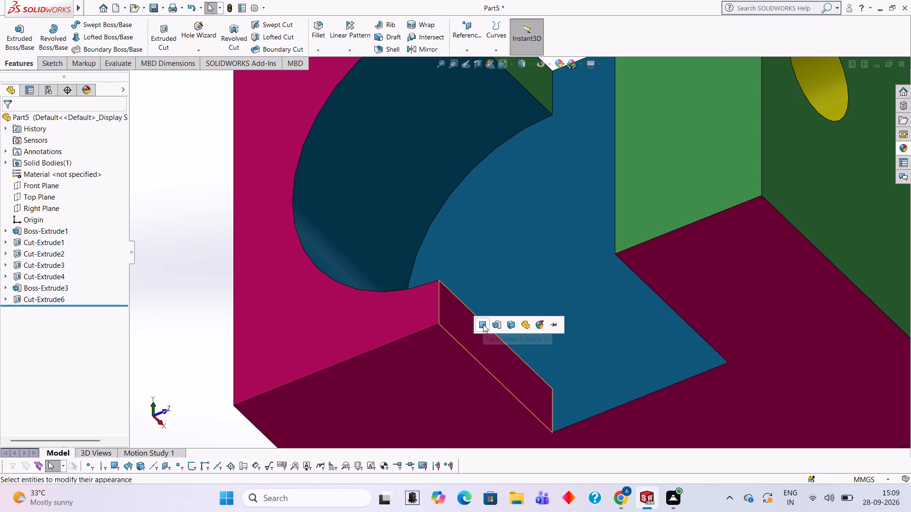
Examine the coloured block from several angles, checking the narrow faces by the end cut, the hook boss and the counterbored hole.
scroll(483, 324, up, 2)
scroll(659, 280, up, 2)
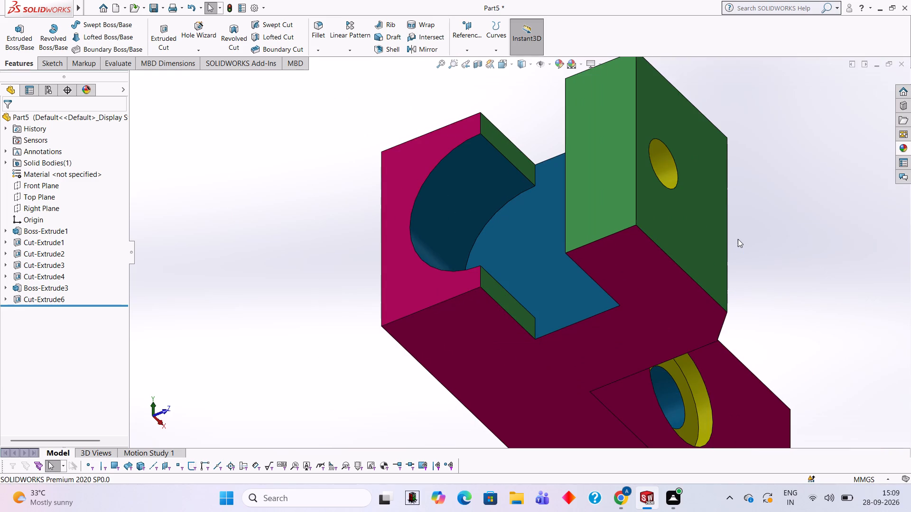
middle_drag(736, 239, 701, 226)
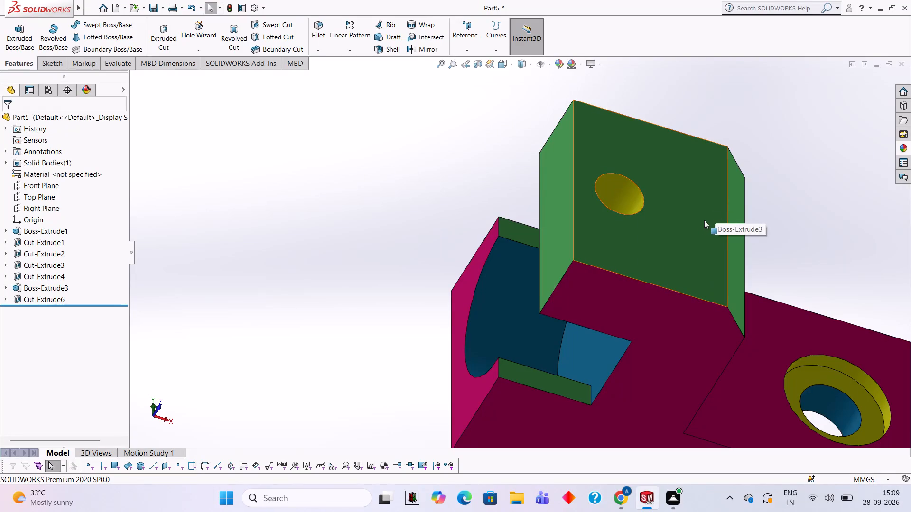
scroll(705, 221, up, 2)
scroll(790, 318, up, 1)
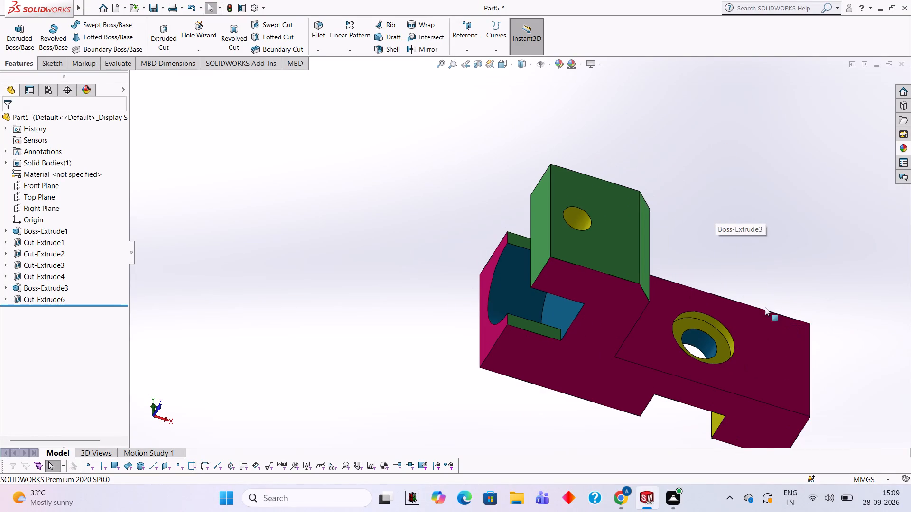
scroll(694, 251, down, 1)
scroll(816, 307, up, 1)
scroll(819, 334, down, 1)
scroll(804, 351, up, 1)
scroll(801, 352, down, 1)
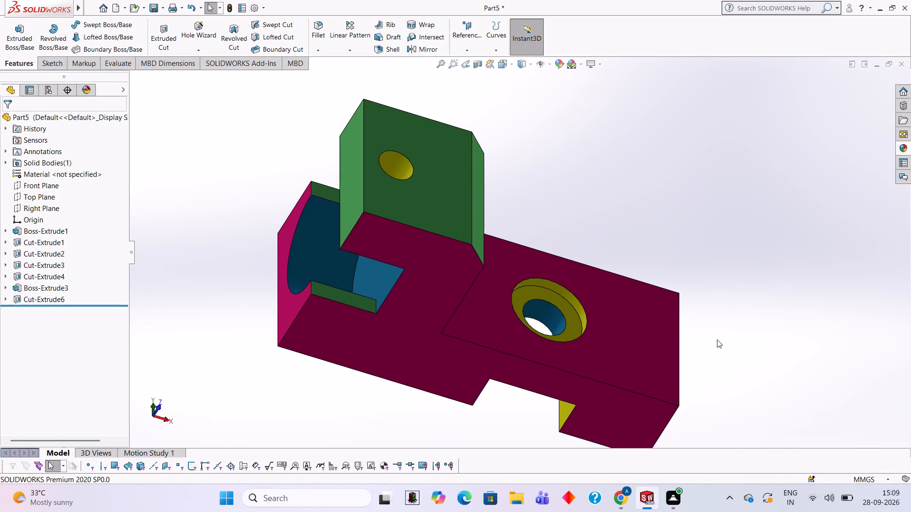
middle_drag(502, 189, 587, 245)
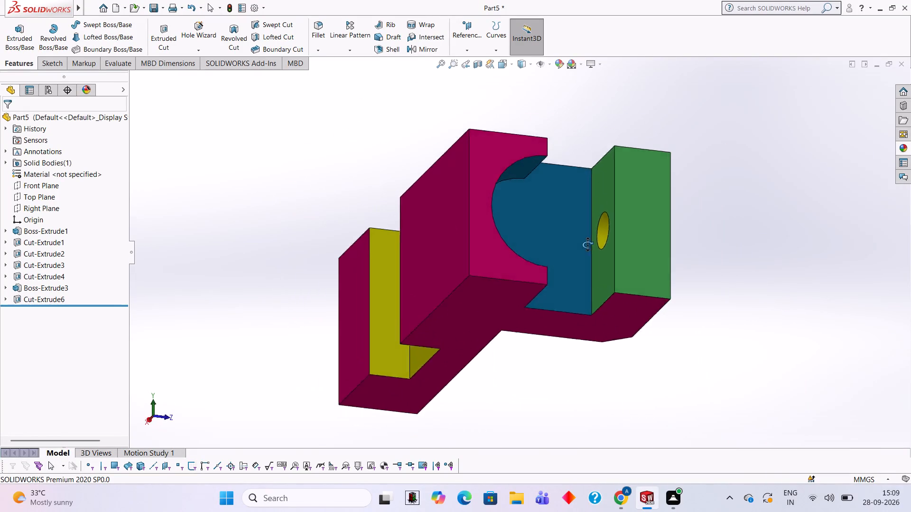
middle_drag(587, 245, 536, 228)
middle_drag(639, 190, 609, 179)
scroll(357, 178, down, 1)
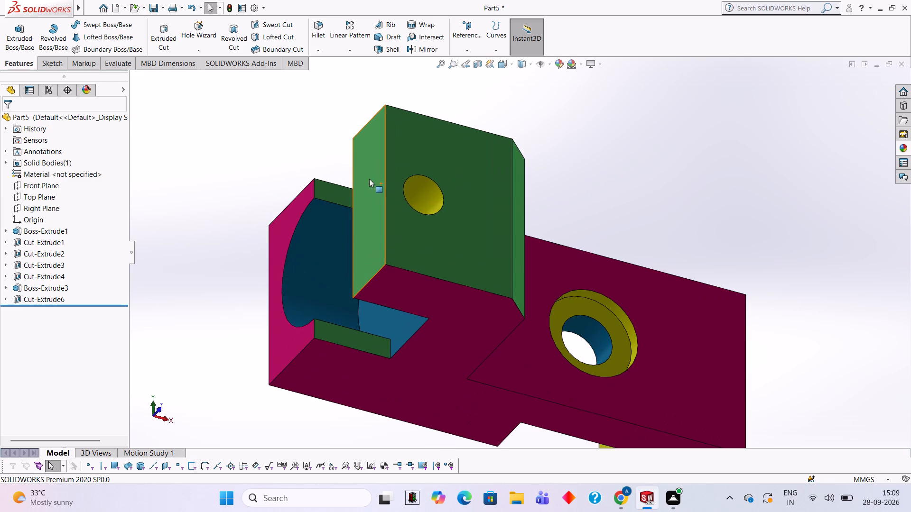
middle_drag(559, 150, 584, 164)
scroll(487, 208, down, 1)
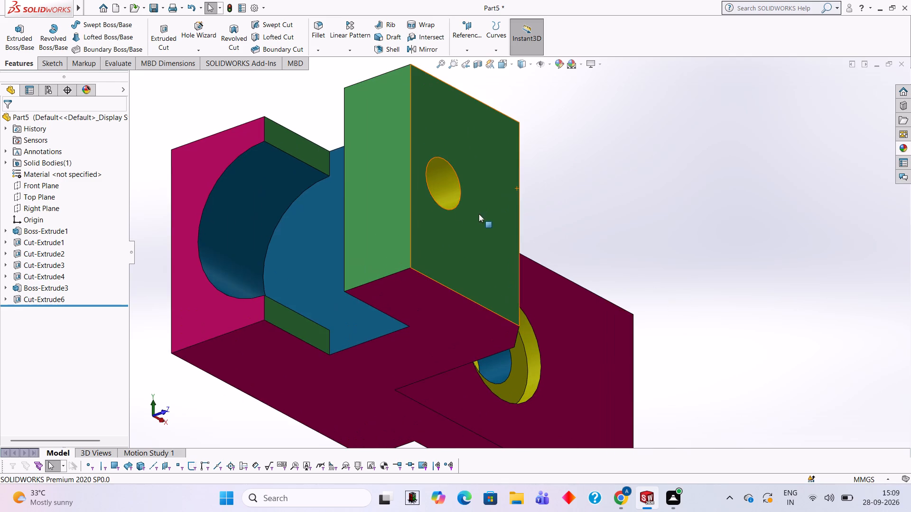
scroll(289, 199, up, 2)
middle_drag(627, 209, 601, 198)
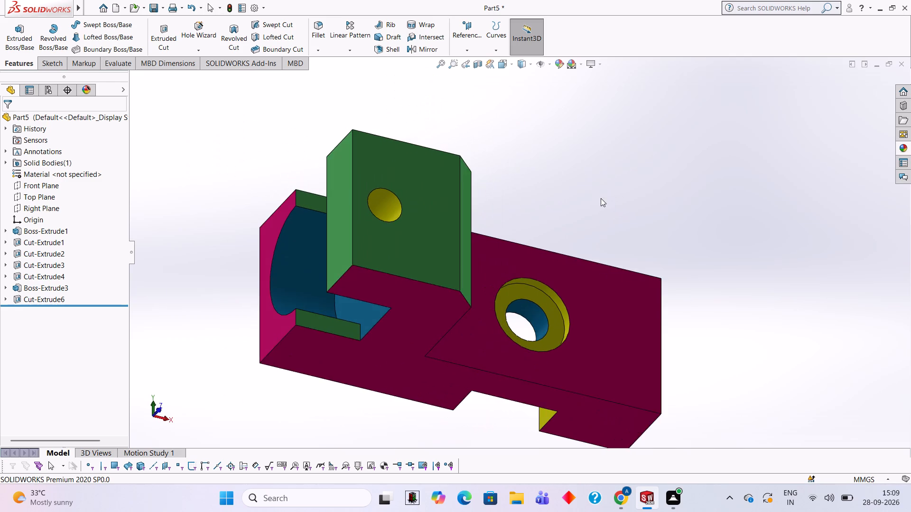
scroll(515, 226, down, 1)
scroll(318, 288, up, 1)
scroll(318, 302, down, 1)
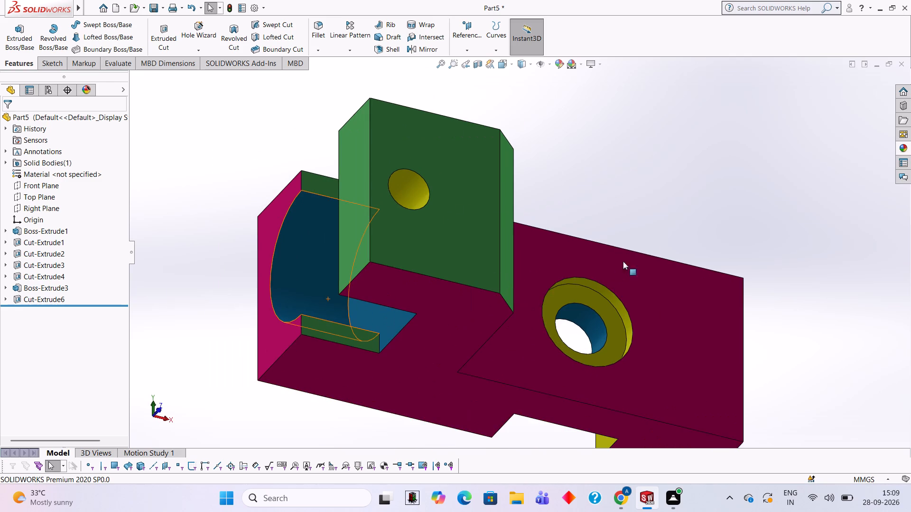
scroll(482, 354, up, 1)
scroll(483, 348, down, 1)
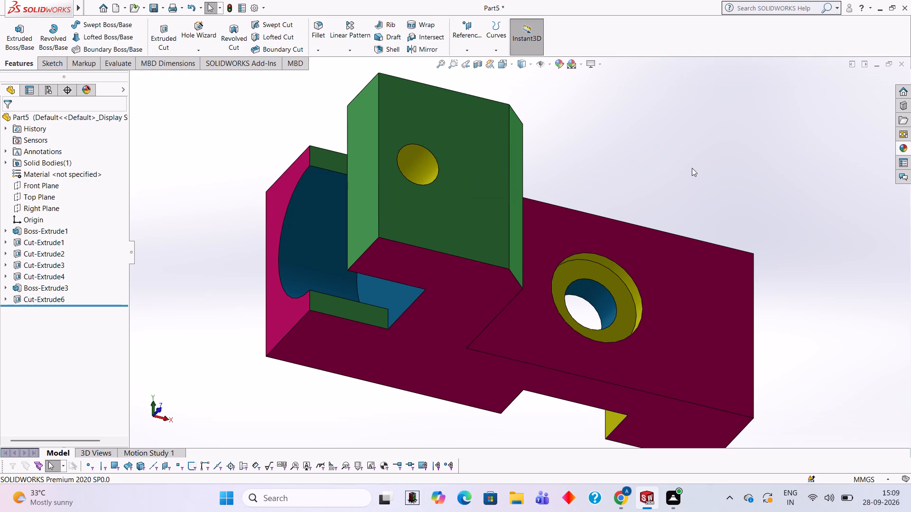
middle_drag(696, 162, 681, 161)
middle_drag(681, 161, 692, 160)
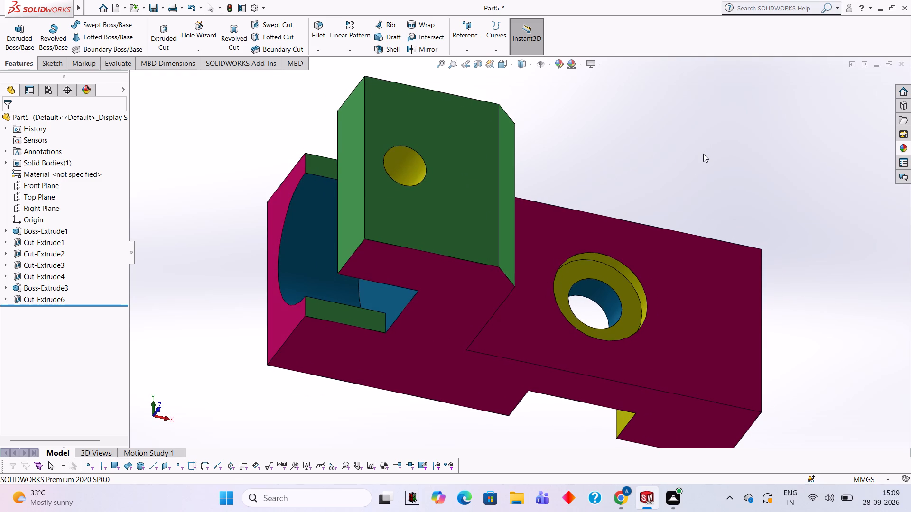
middle_drag(701, 155, 698, 159)
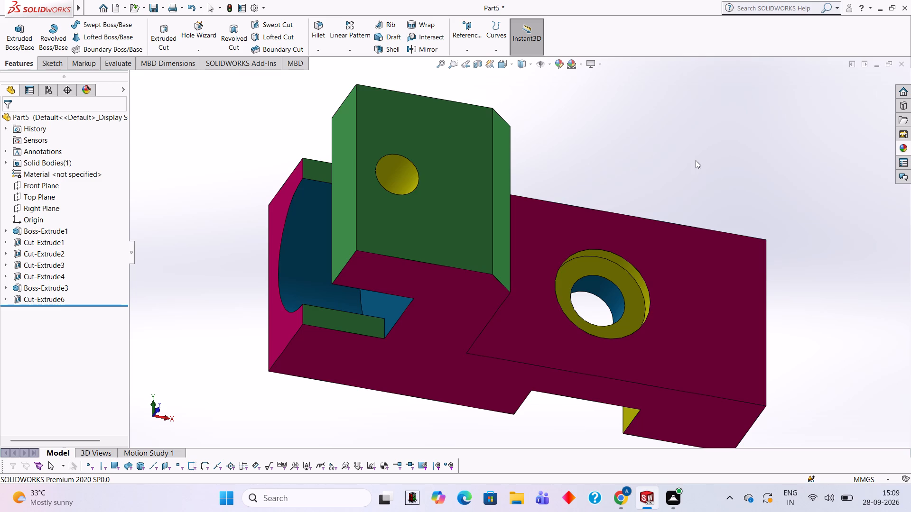
middle_drag(693, 159, 698, 162)
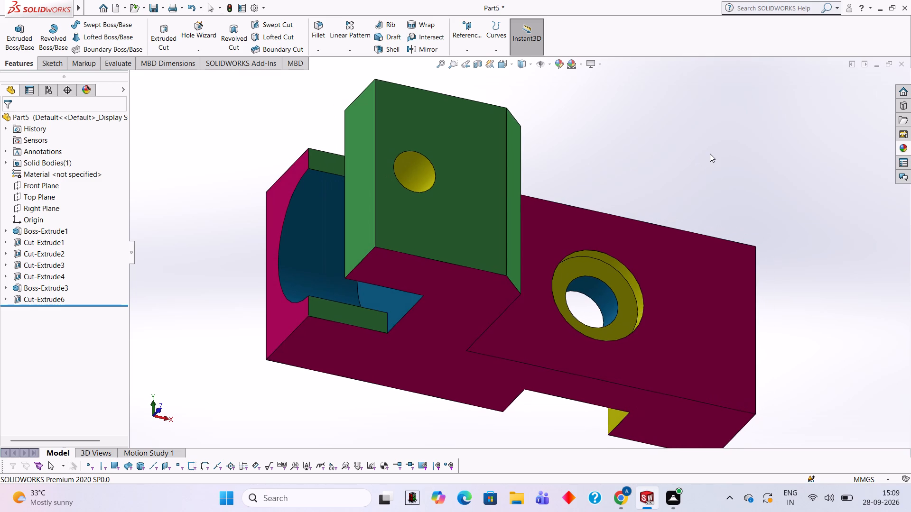
middle_click(686, 165)
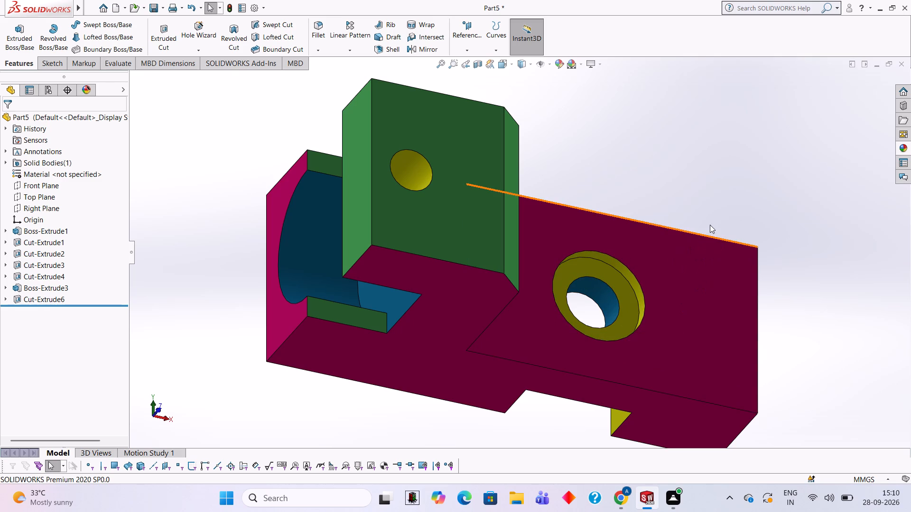
Examine the whole block from its other sides, checking the colours of the body, notch, hook boss, end cut and holes.
middle_drag(712, 221, 734, 247)
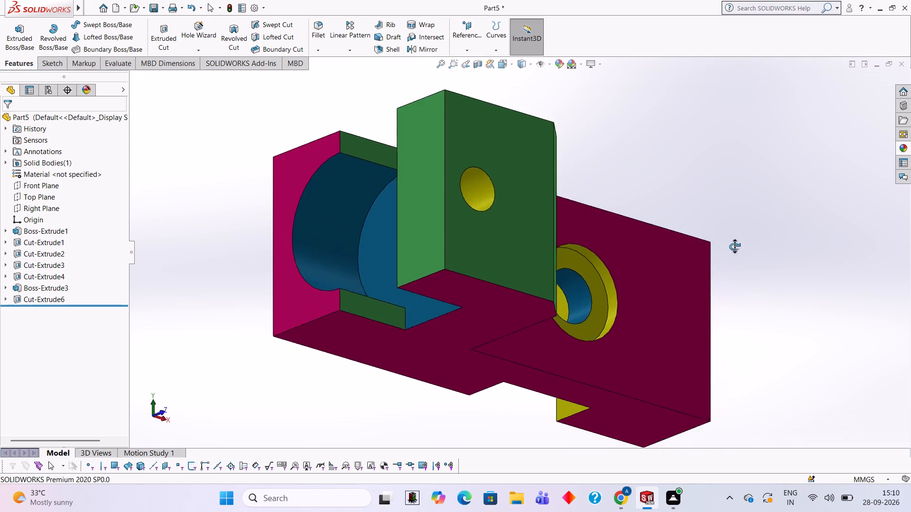
middle_drag(734, 247, 730, 376)
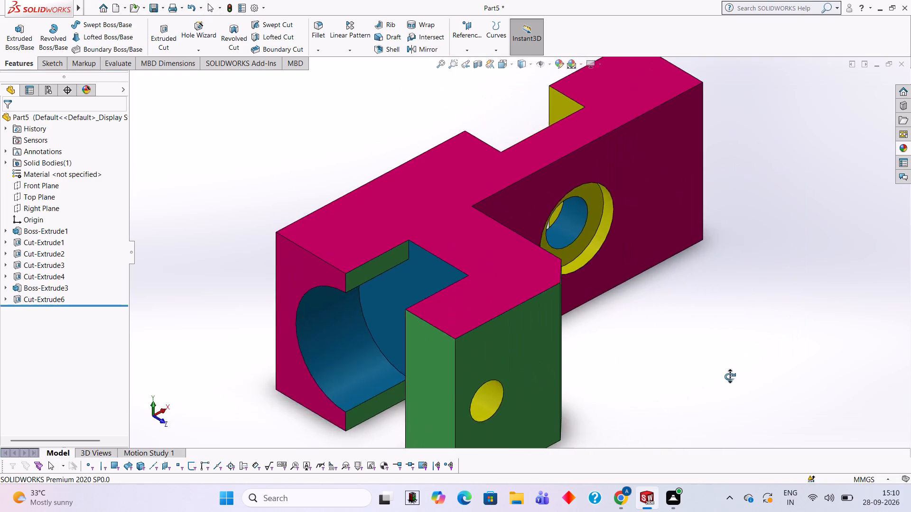
middle_drag(730, 376, 671, 176)
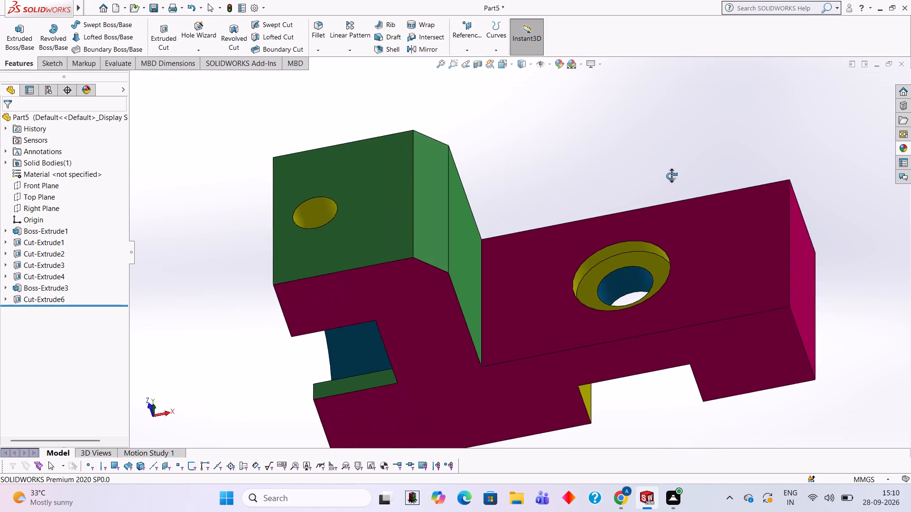
middle_drag(671, 176, 683, 185)
scroll(601, 180, up, 1)
middle_drag(603, 180, 607, 182)
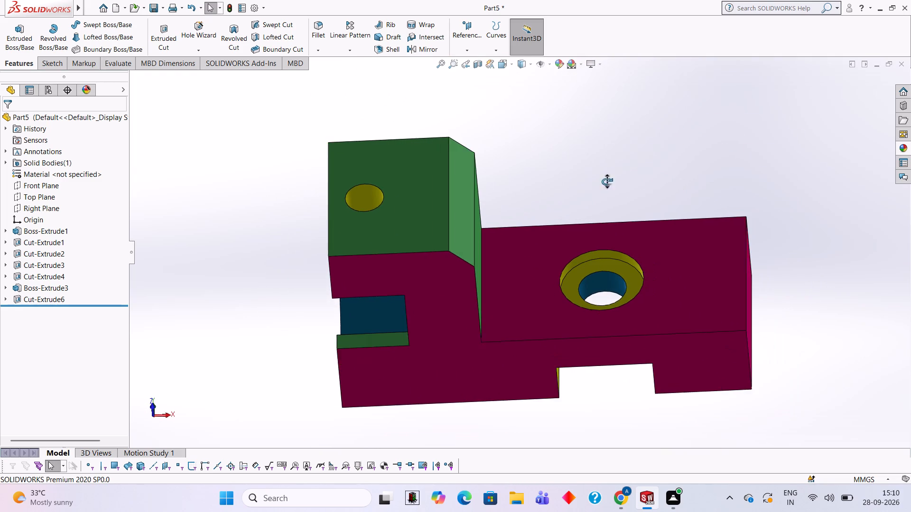
middle_drag(607, 182, 614, 182)
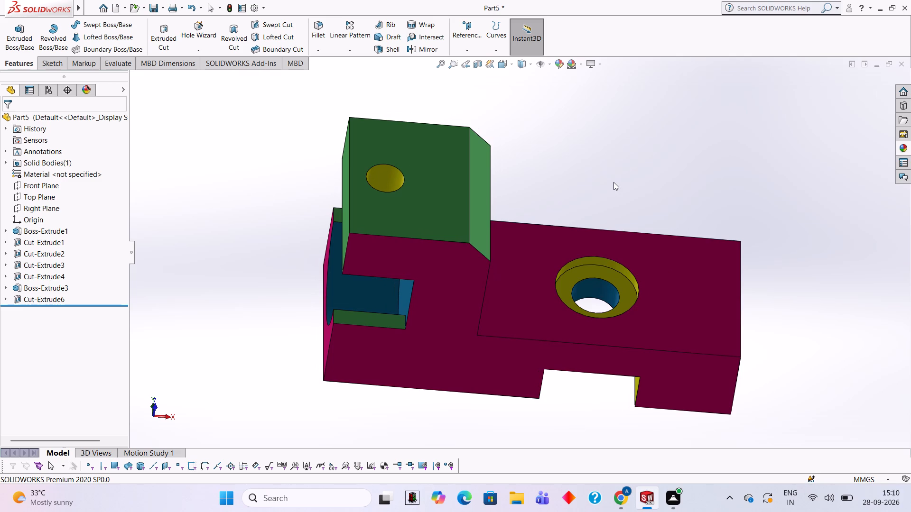
middle_drag(587, 183, 613, 197)
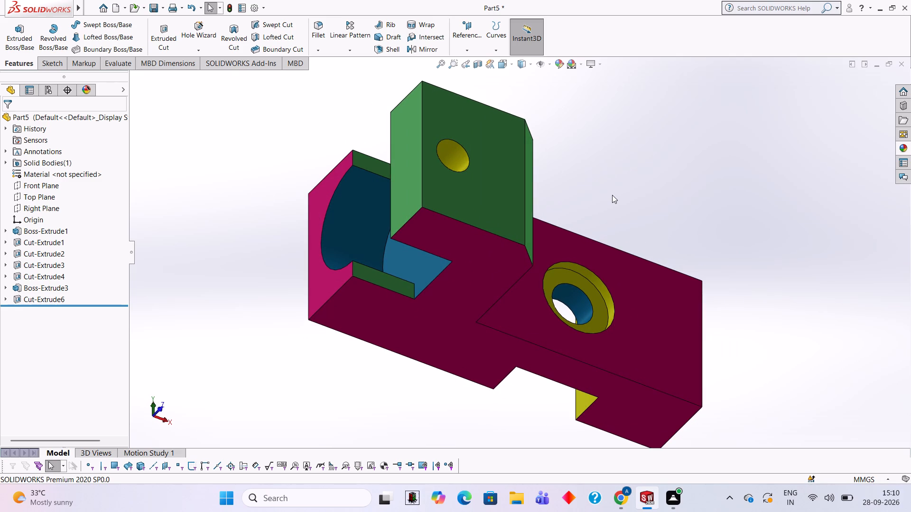
middle_drag(623, 188, 627, 179)
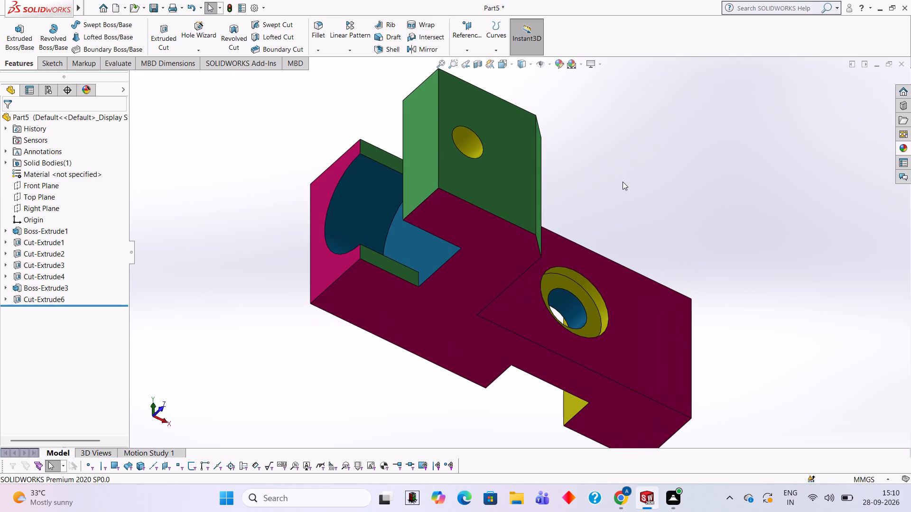
middle_drag(614, 182, 602, 177)
scroll(599, 180, up, 2)
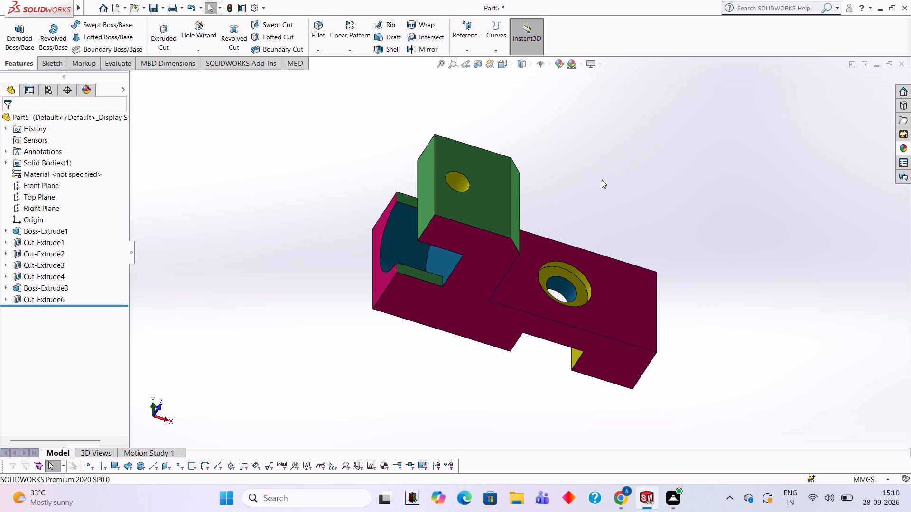
middle_drag(596, 171, 611, 174)
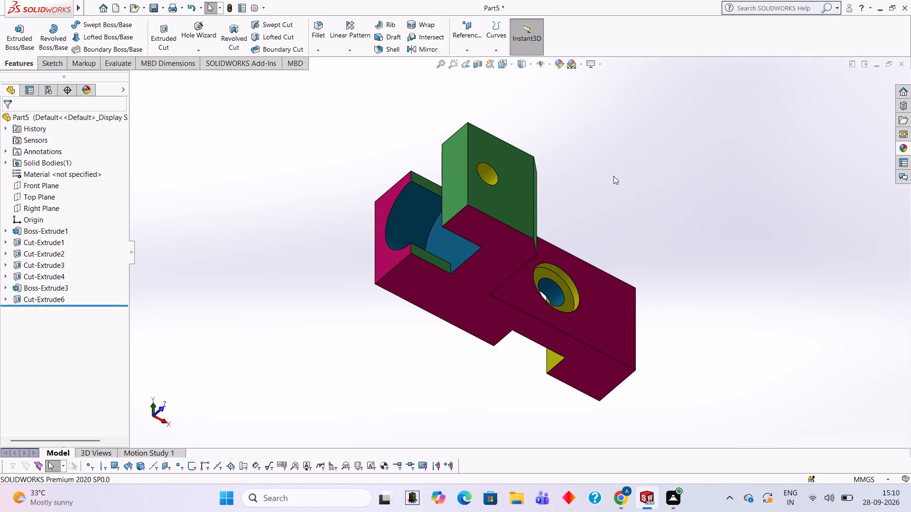
middle_click(614, 176)
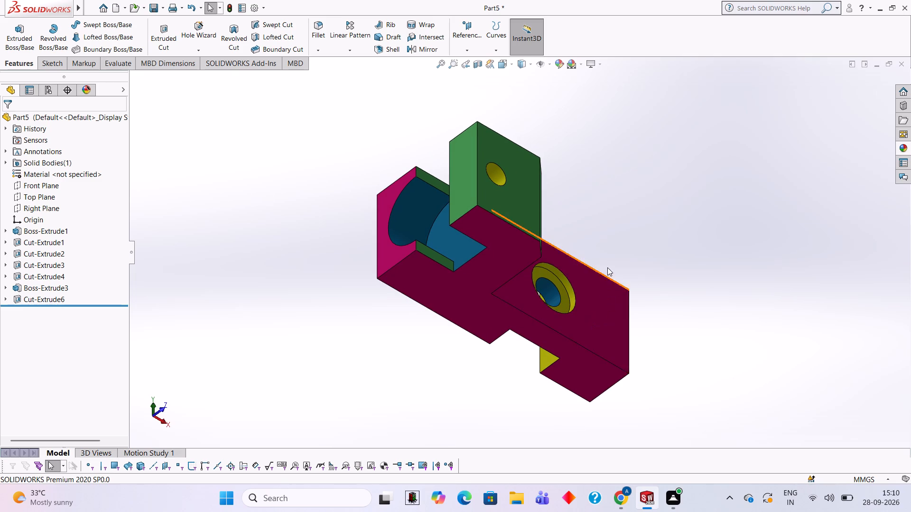
scroll(607, 267, down, 1)
middle_drag(607, 267, 614, 251)
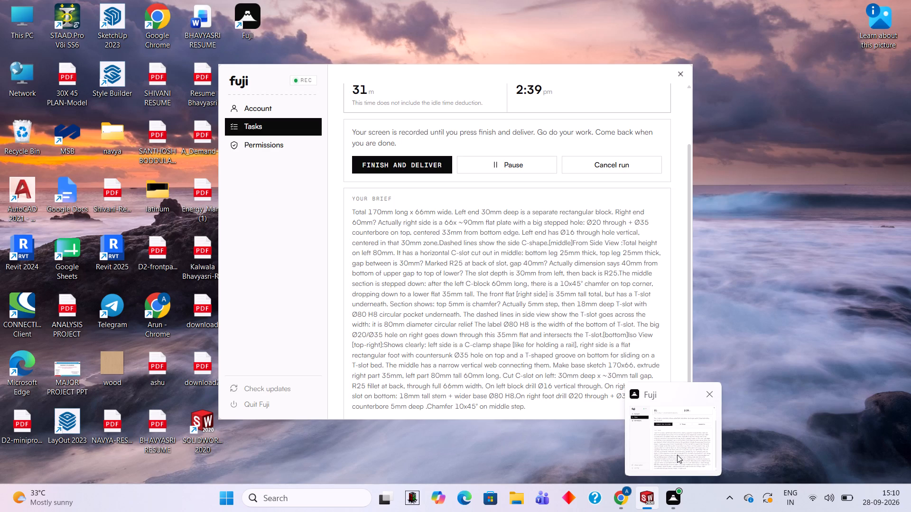
middle_drag(647, 229, 614, 218)
scroll(600, 226, up, 1)
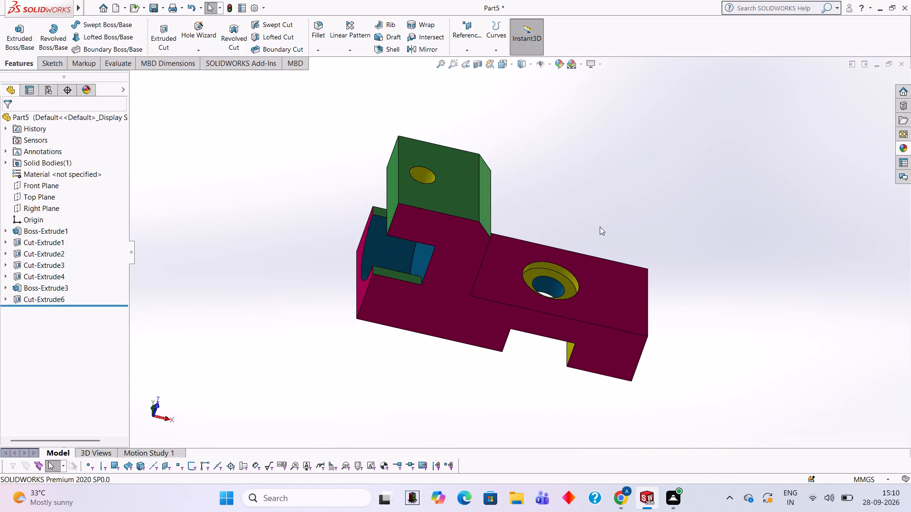
Save the part under the file name 006.
key(ctrl+s)
text(006)
key(Return)
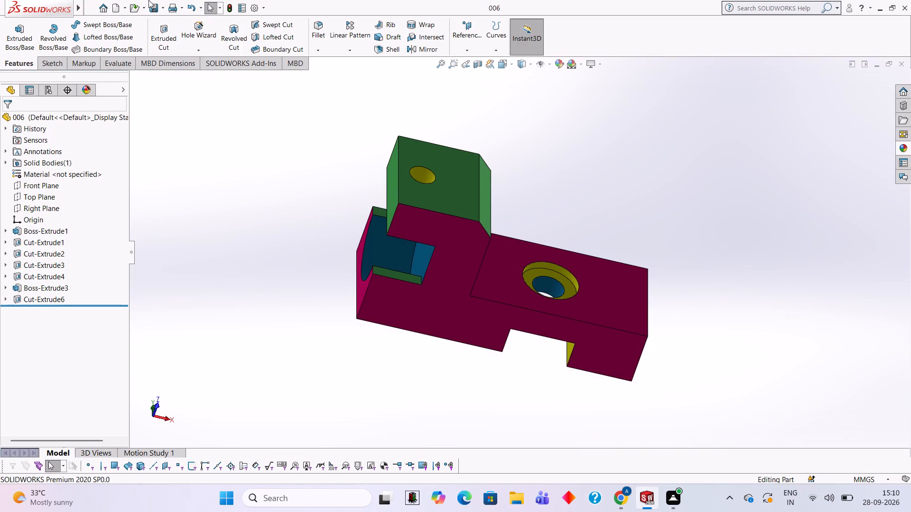
Save the part as an Adobe Portable Document Format (*.pdf) file in the Documents folder, keeping the name 006.
click(164, 5)
click(162, 26)
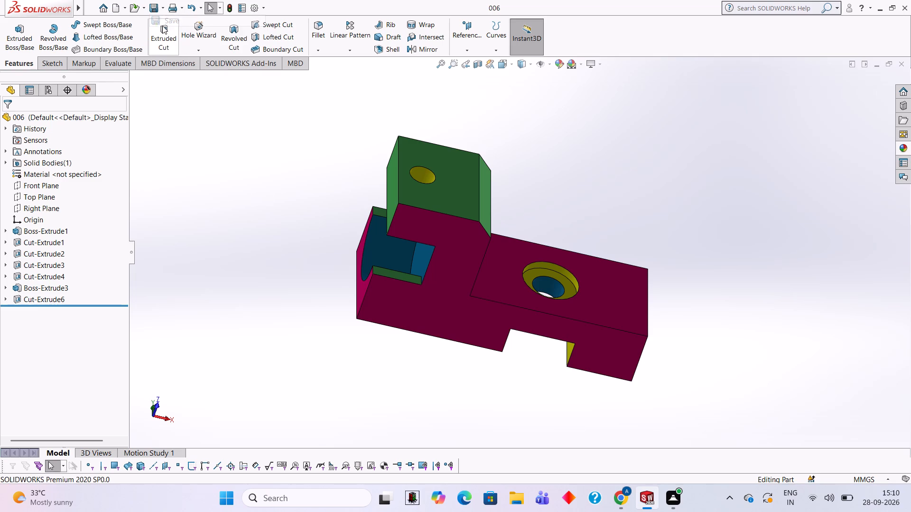
click(162, 6)
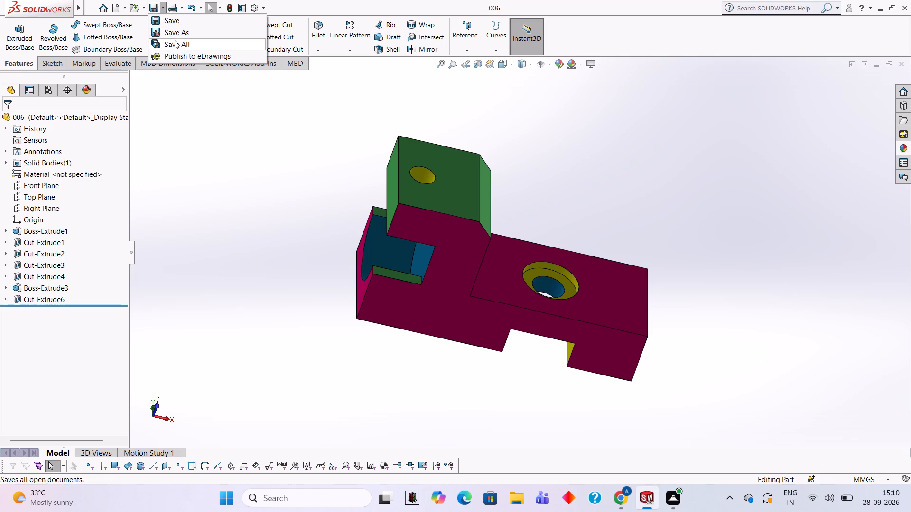
click(177, 36)
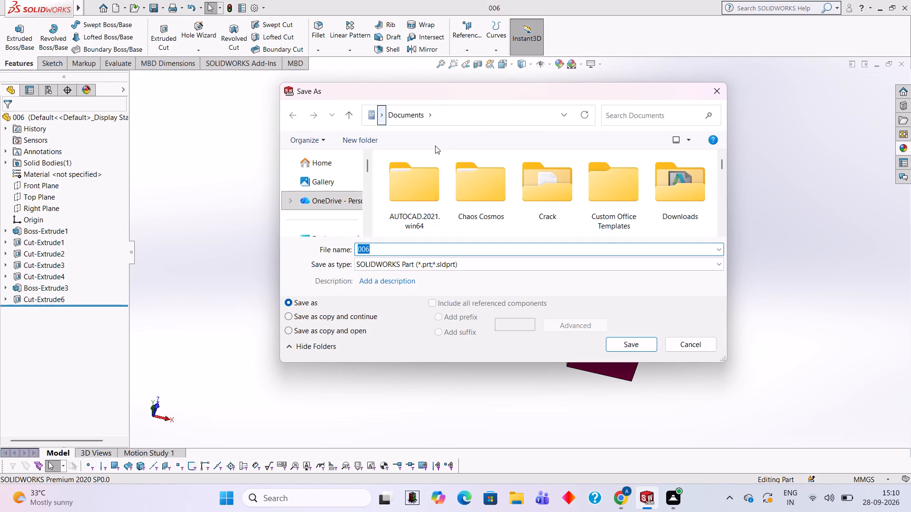
click(611, 266)
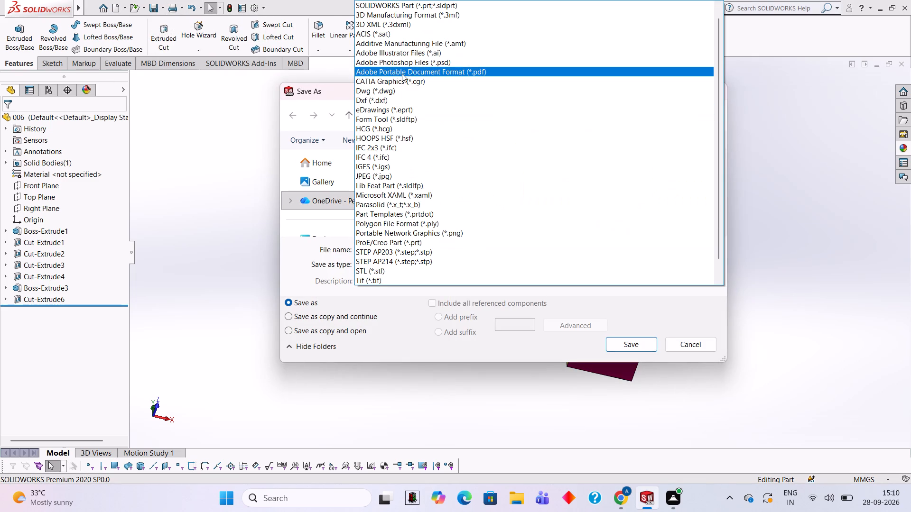
click(402, 73)
click(634, 365)
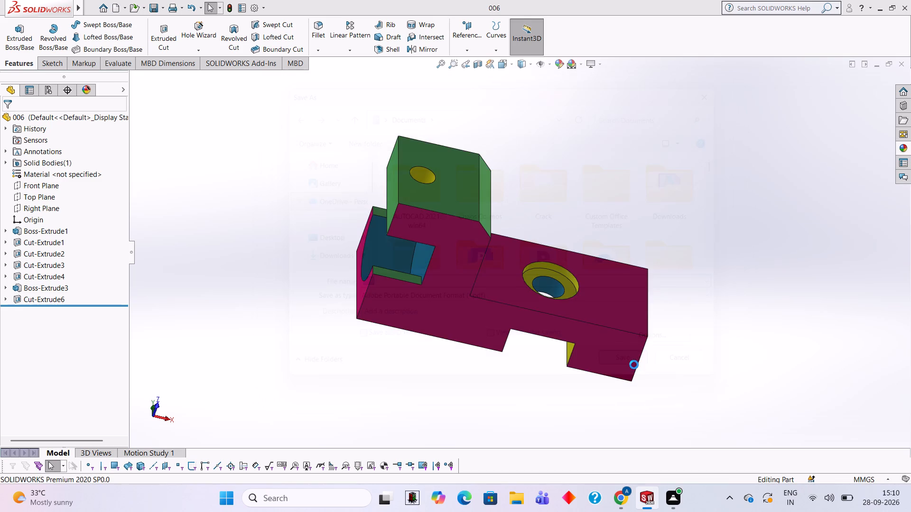